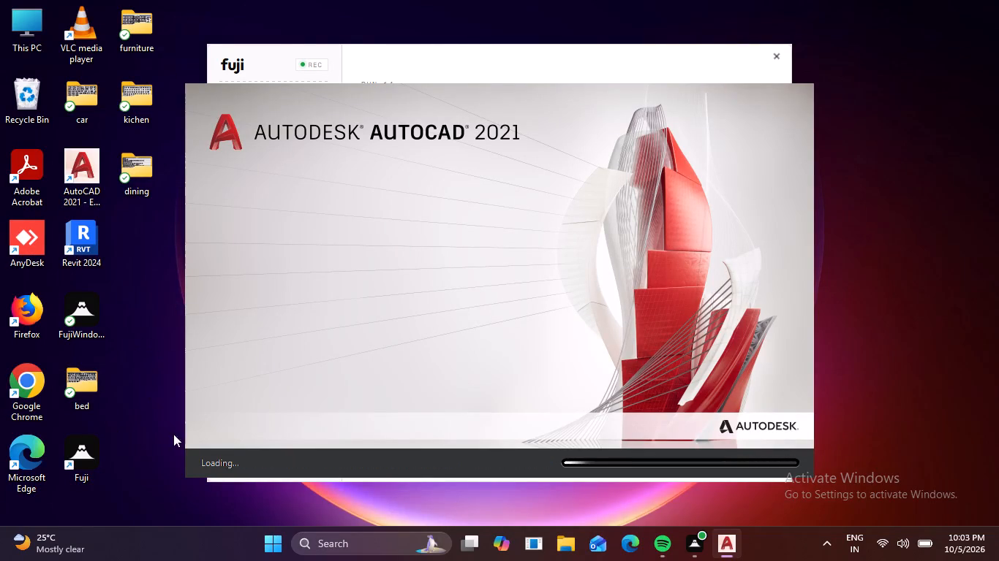
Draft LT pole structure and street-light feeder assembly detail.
Start a new blank drawing.
scroll(65, 500, "up", 1)
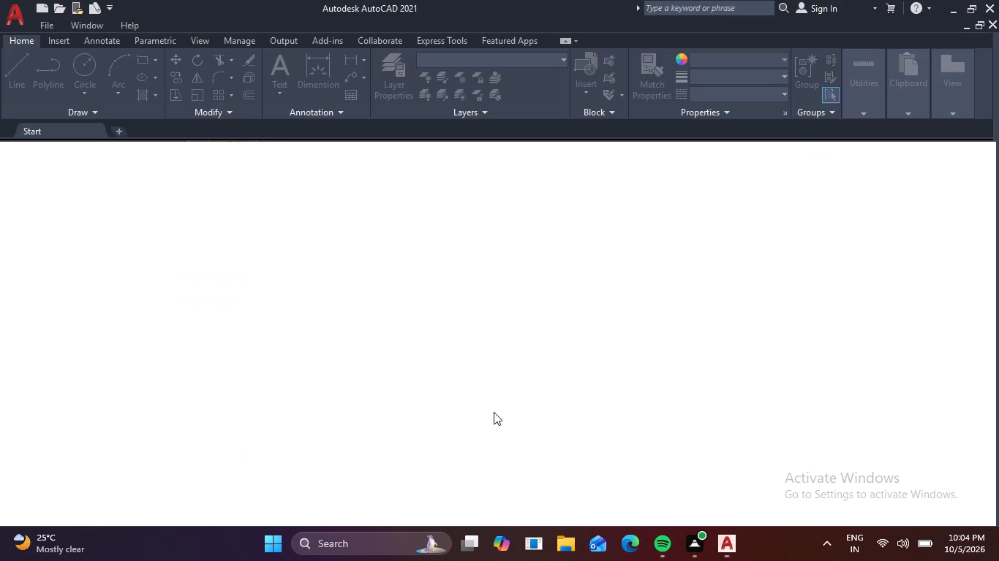
double_click(158, 251)
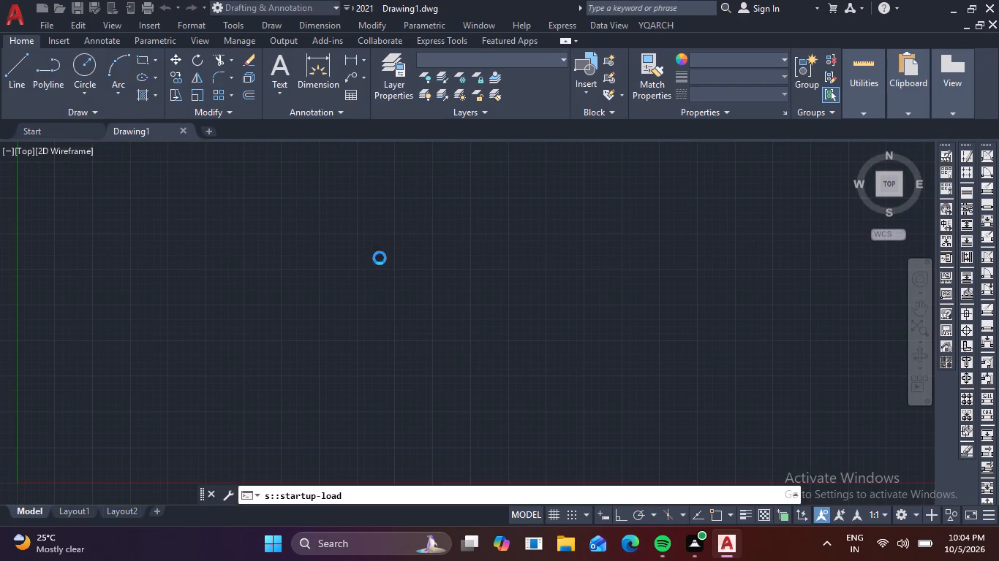
Turn off the grid display in the drawing area.
key("F7")
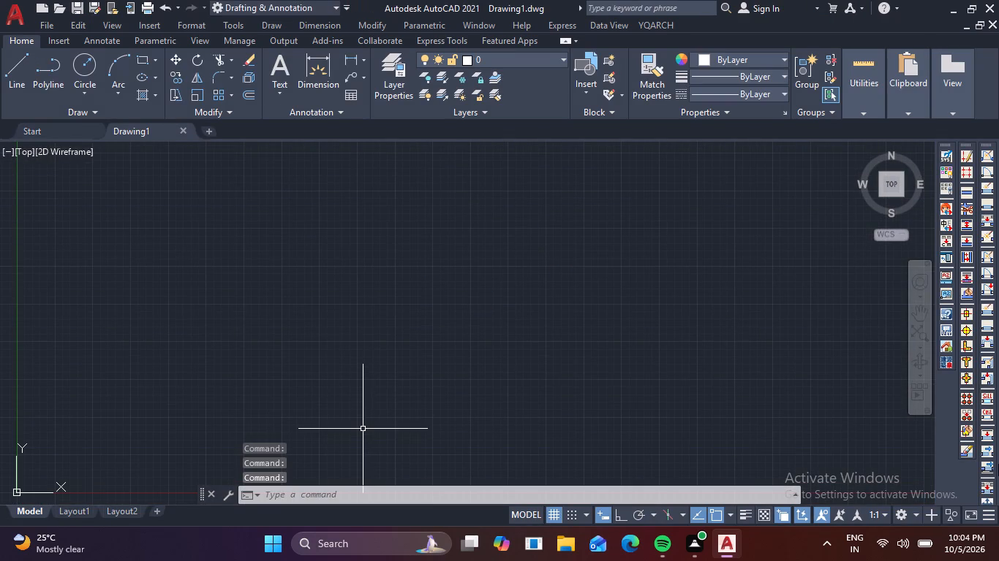
key("F7")
key("F7")
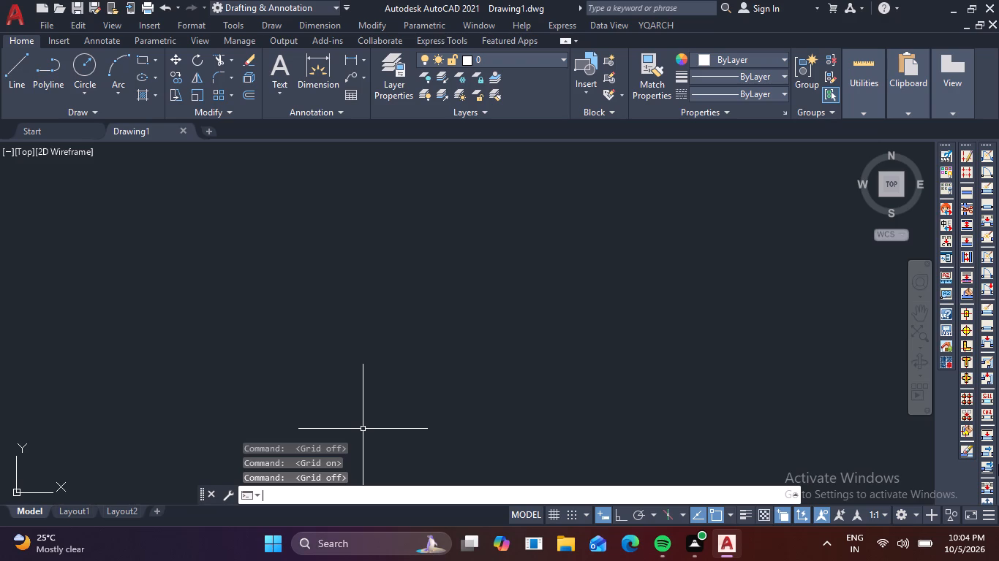
Set the drawing units' insertion scale to Centimeters.
type("un")
key("space")
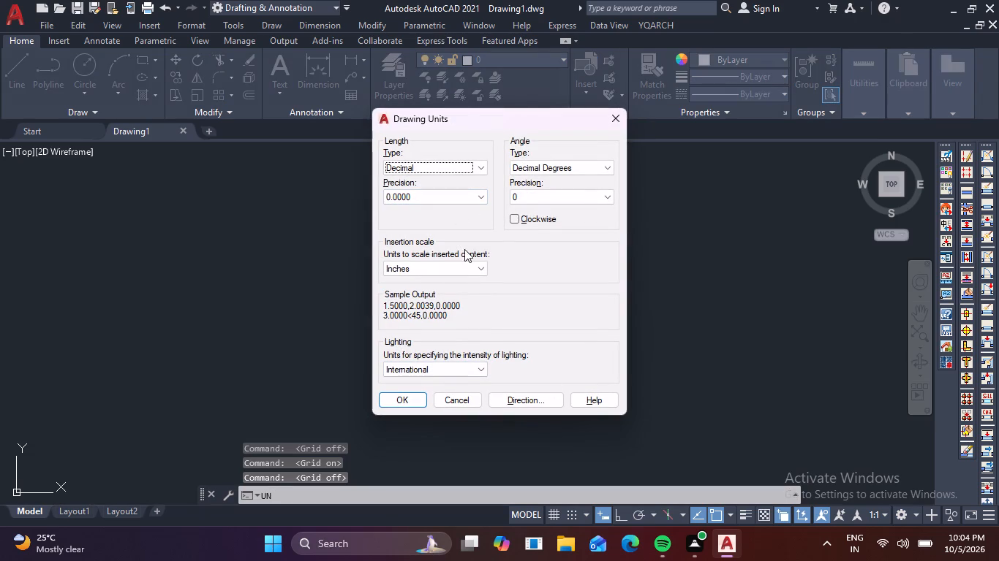
left_click(460, 267)
left_click(428, 343)
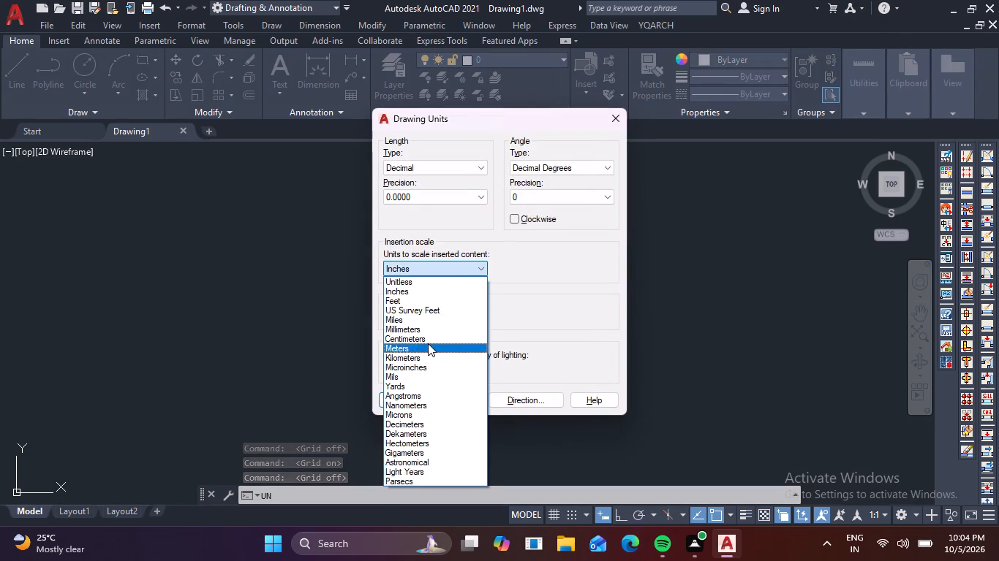
left_click(466, 267)
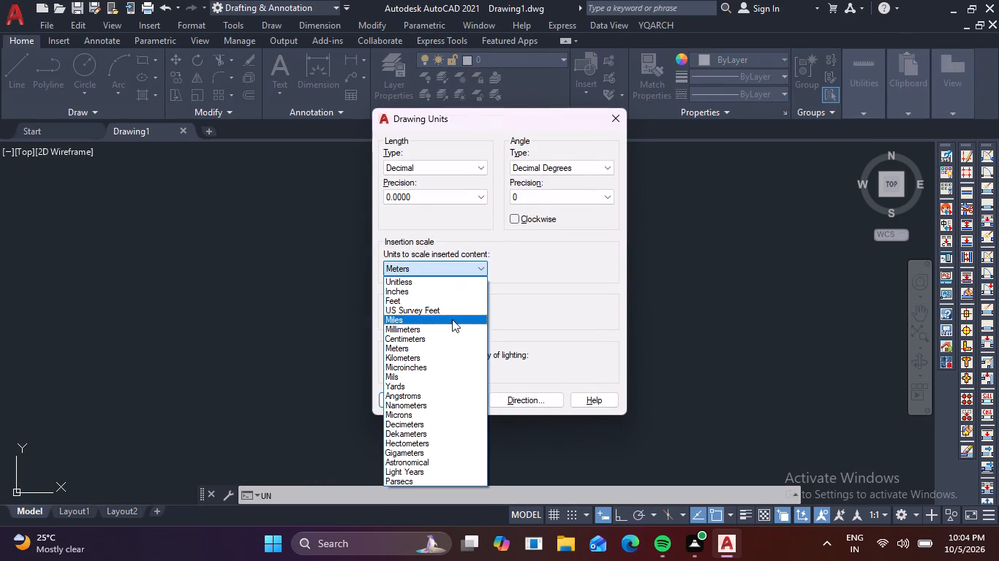
left_click(447, 339)
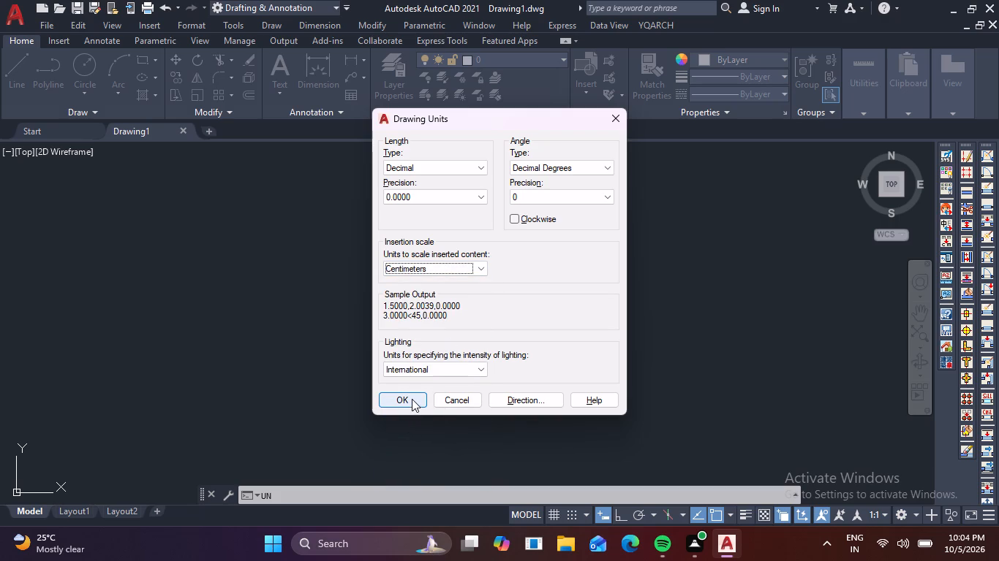
left_click(412, 399)
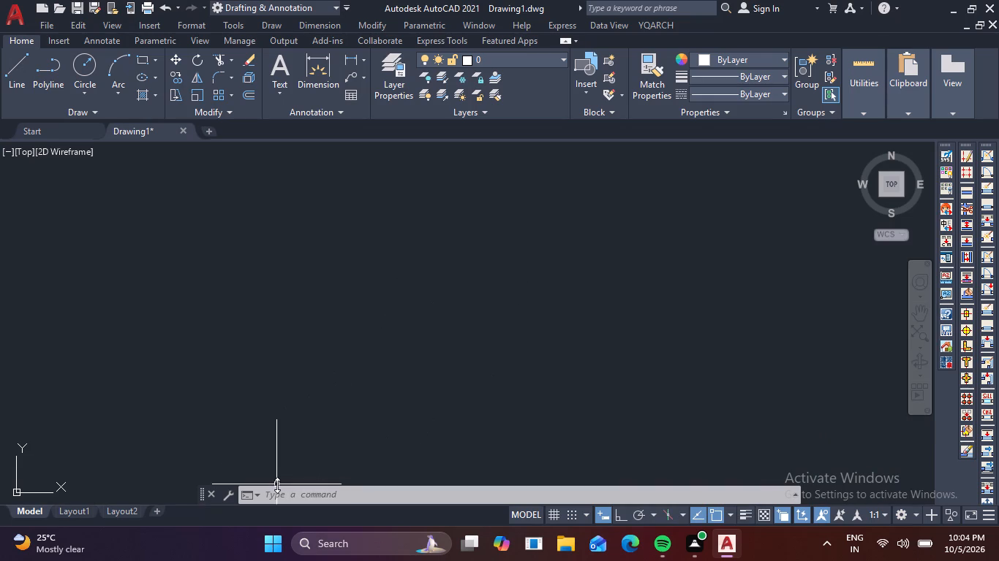
Draw a horizontal line 45 units long in empty space, with ortho mode on.
type("l")
key("space")
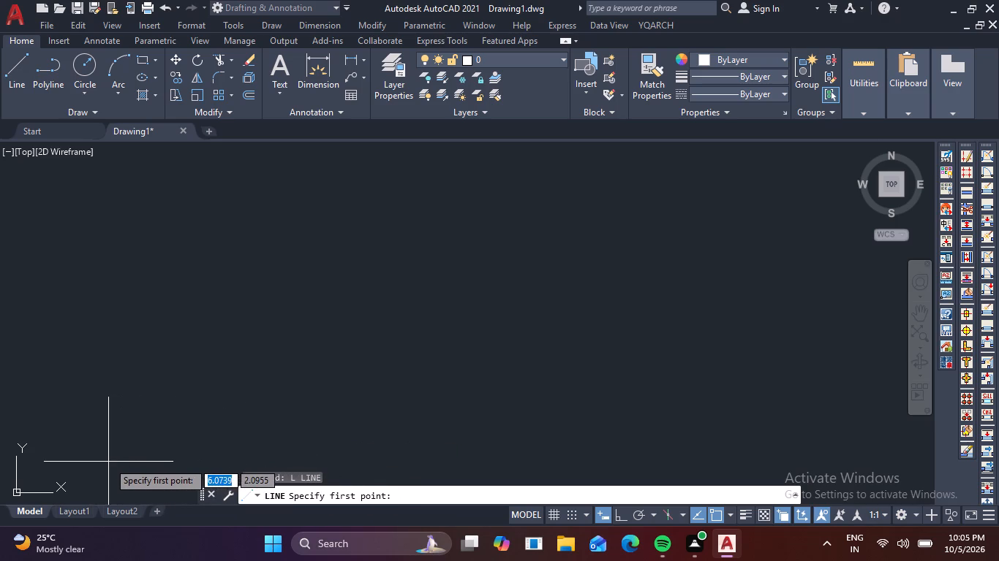
left_click(265, 399)
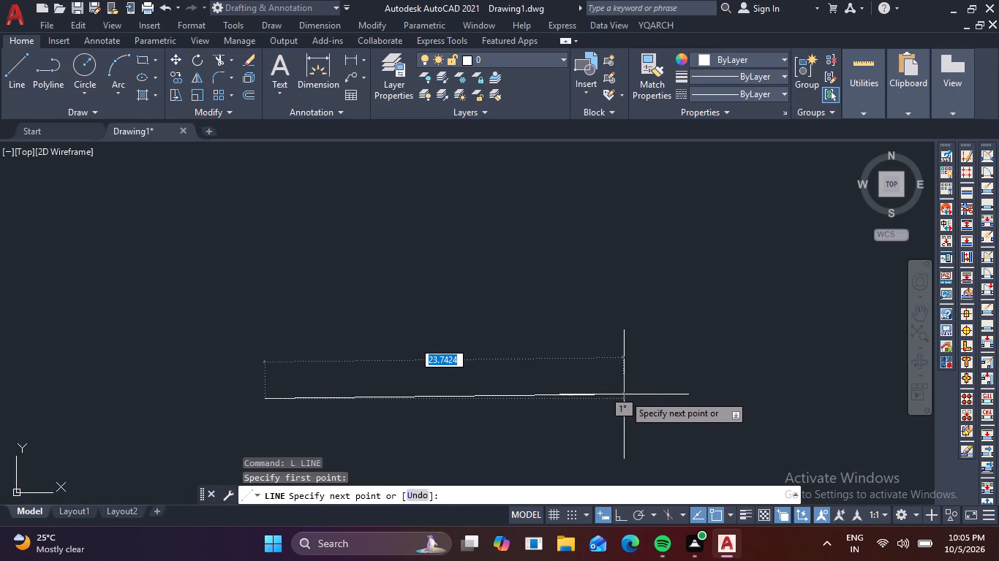
key("F8")
type("45")
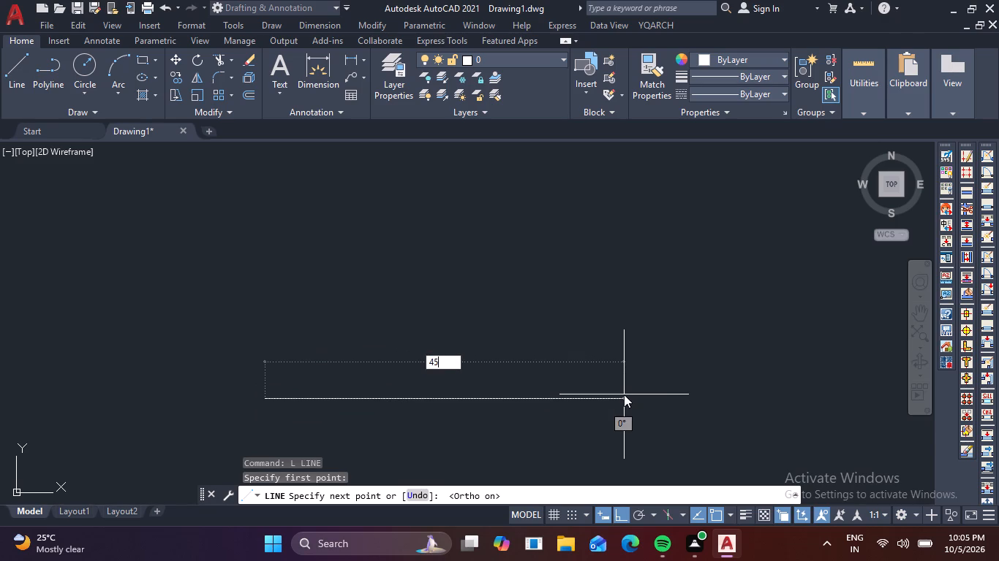
key("Return")
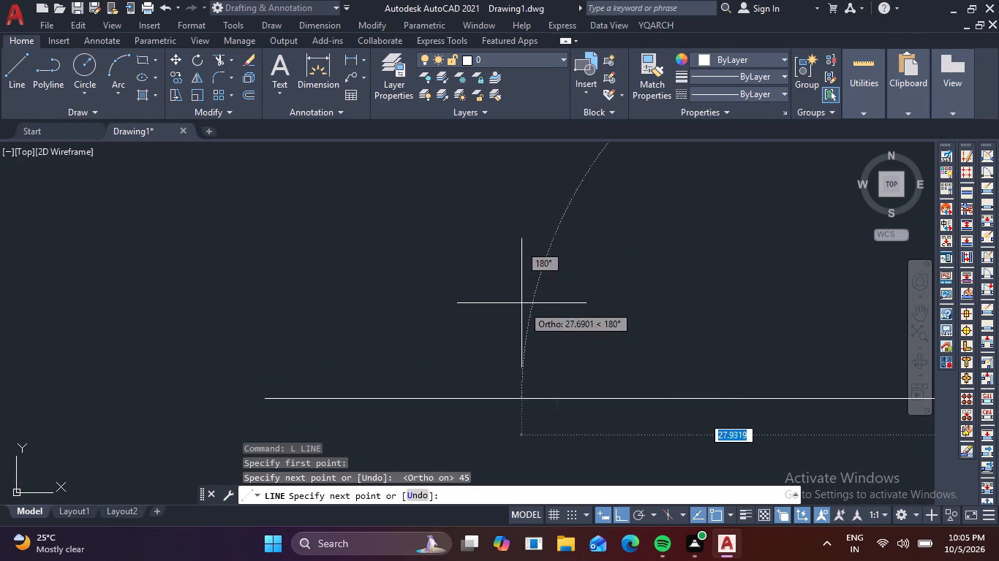
Hide the UCS icon in the drawing area.
scroll(527, 305, "down", 3)
middle_click_drag(600, 316, 410, 332)
scroll(528, 288, "down", 4)
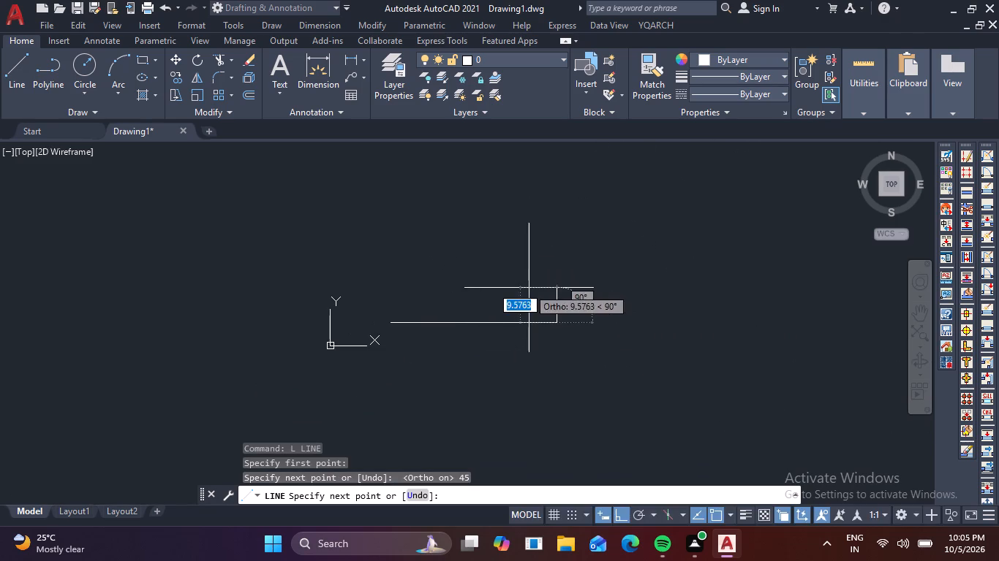
scroll(529, 288, "down", 2)
left_click(207, 44)
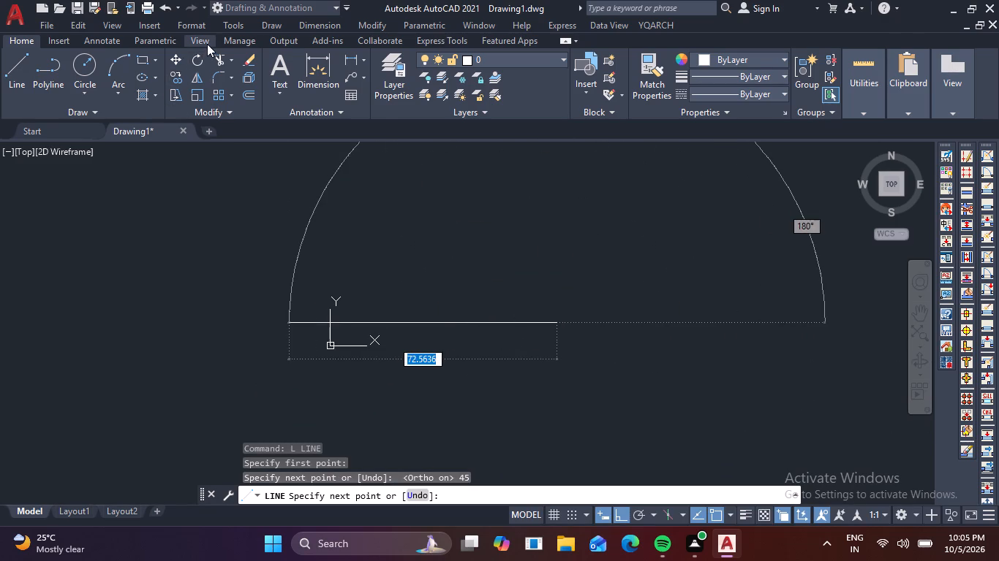
left_click(19, 79)
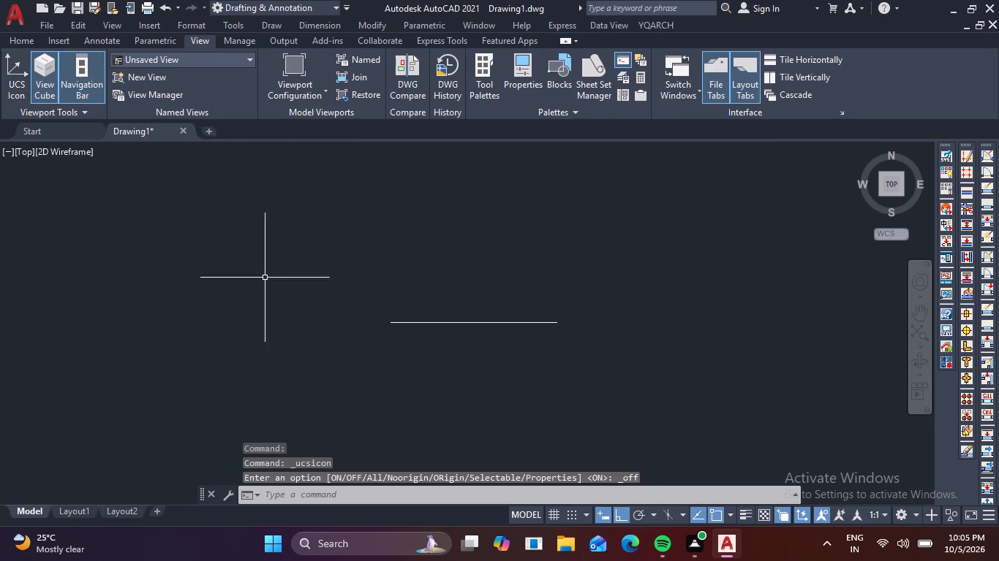
key("Escape")
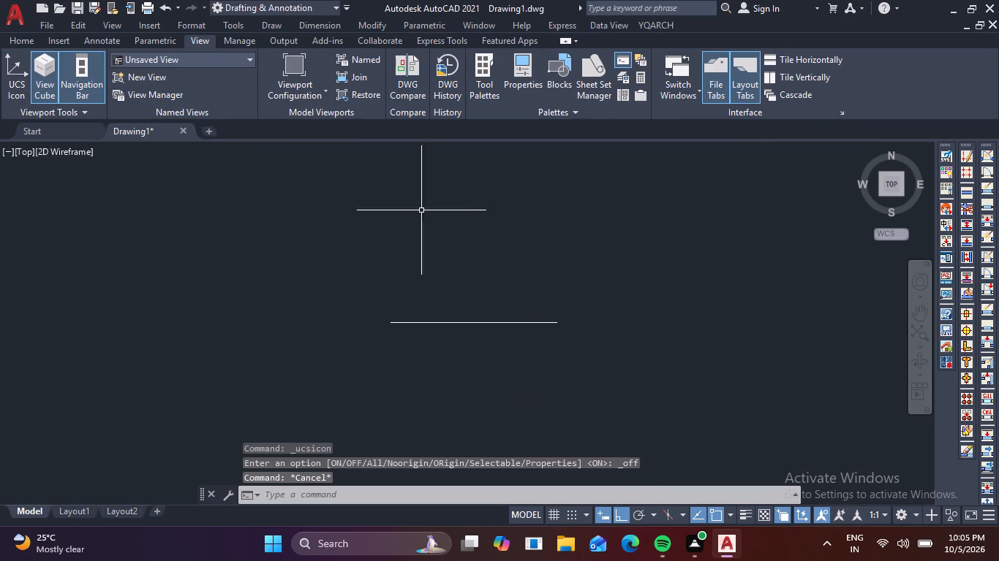
left_click(18, 39)
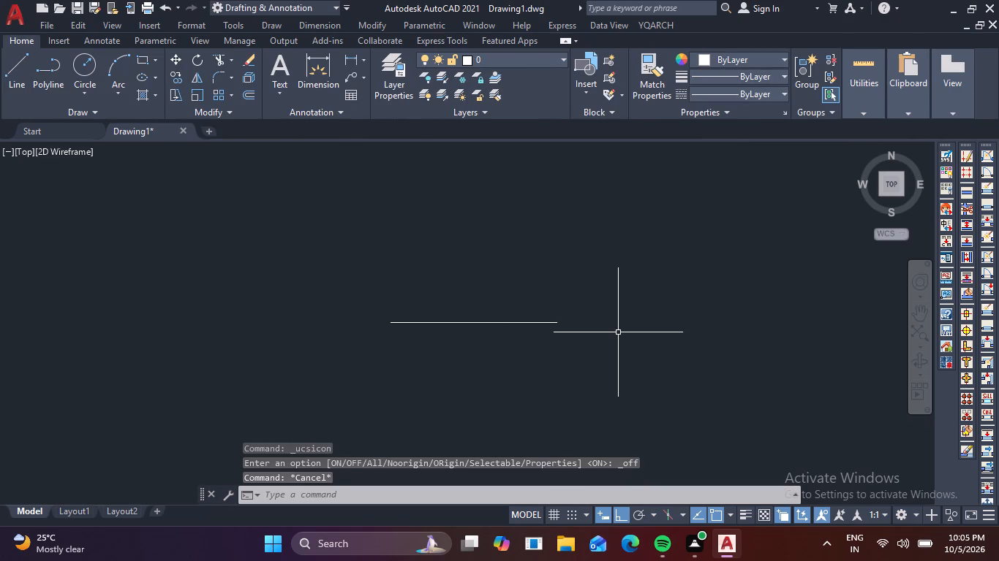
Draw a 23-unit horizontal line outward from the right end of the 45-unit line.
scroll(618, 332, "down", 5)
middle_click_drag(625, 316, 457, 336)
scroll(453, 350, "up", 4)
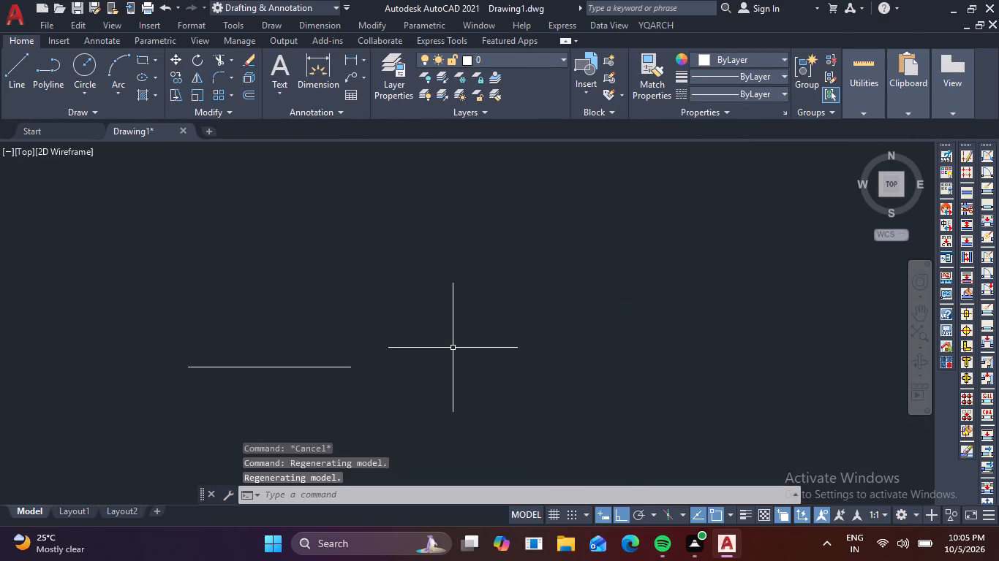
type("l")
key("space")
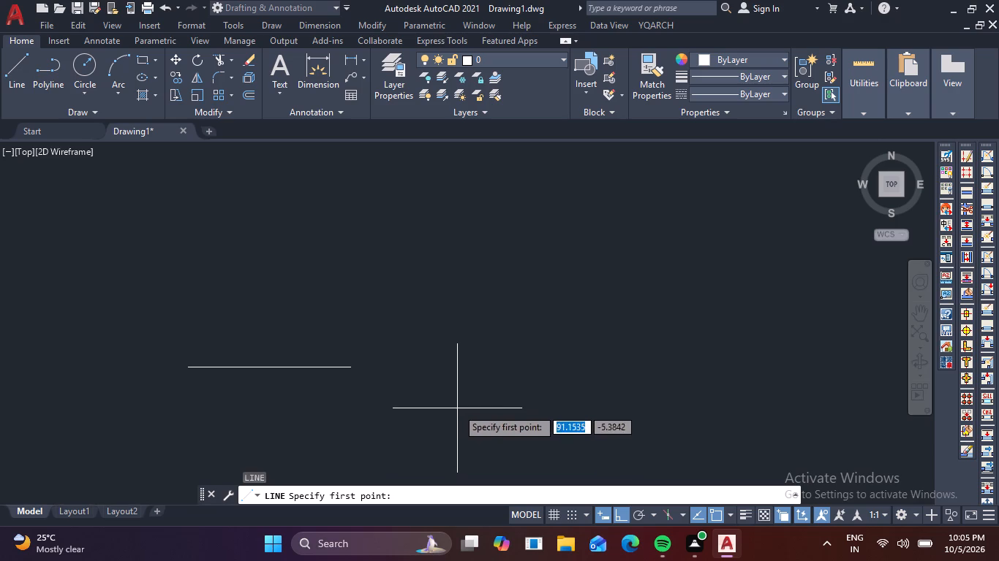
middle_click_drag(532, 370, 565, 424)
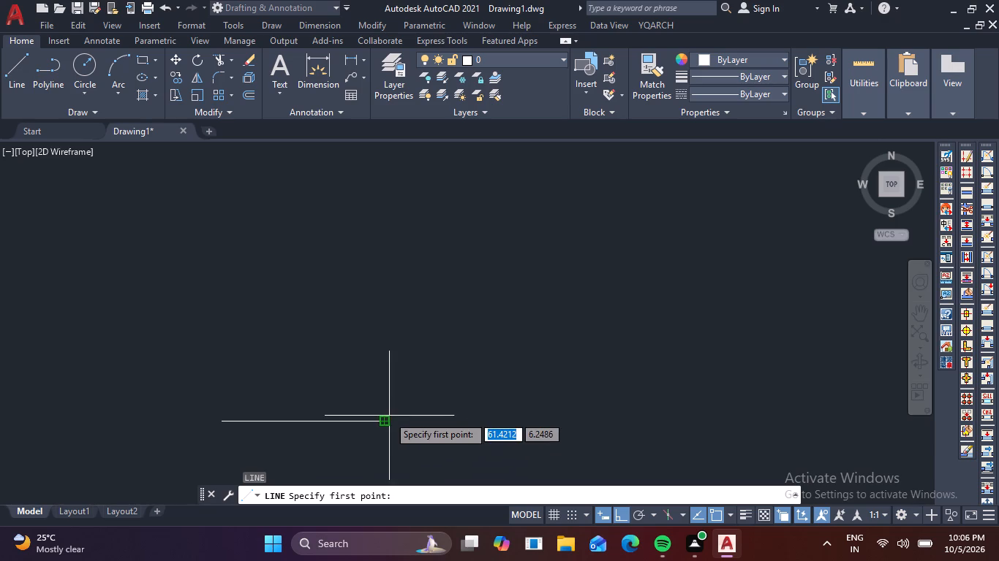
left_click(385, 421)
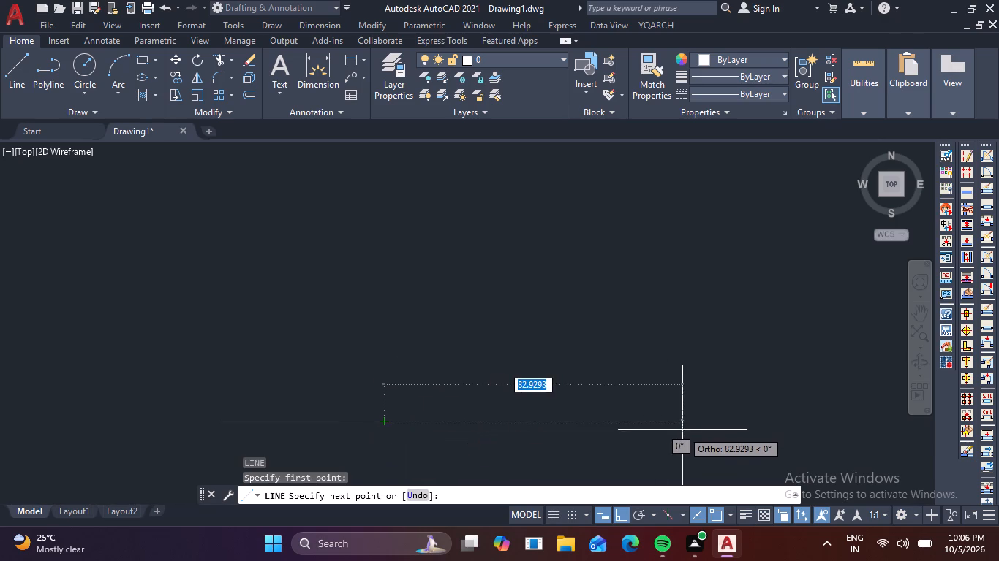
key("2")
type("3")
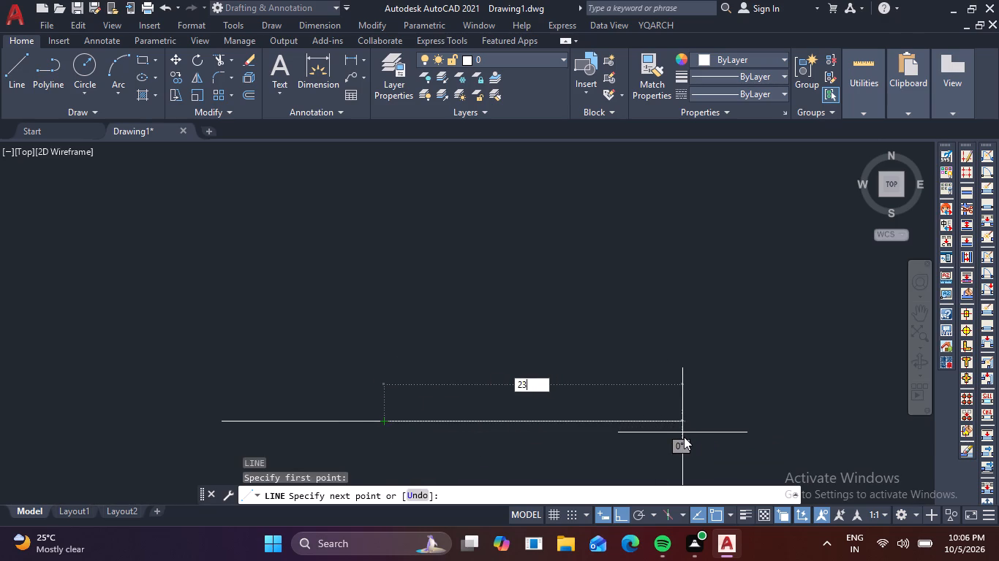
key("space")
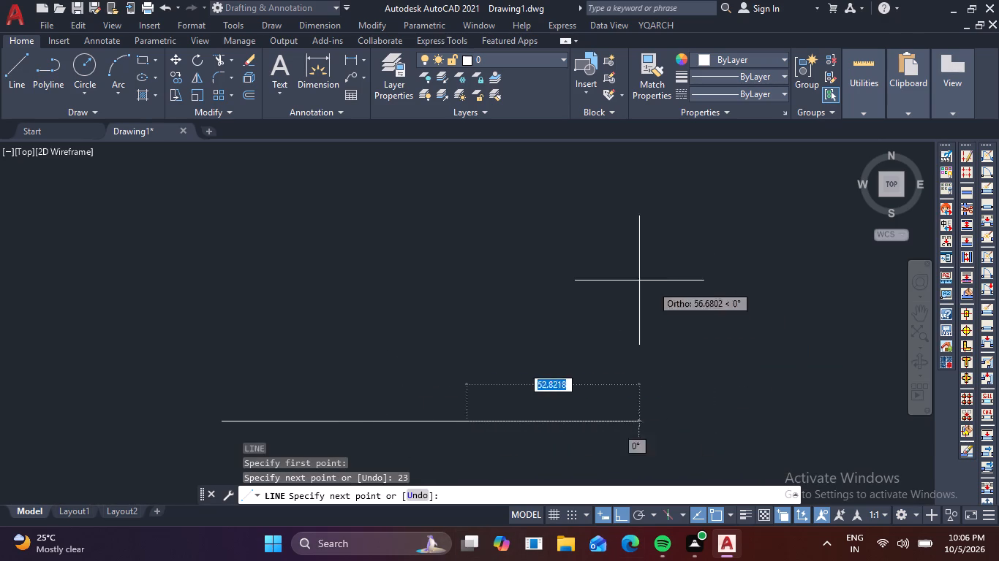
key("Escape")
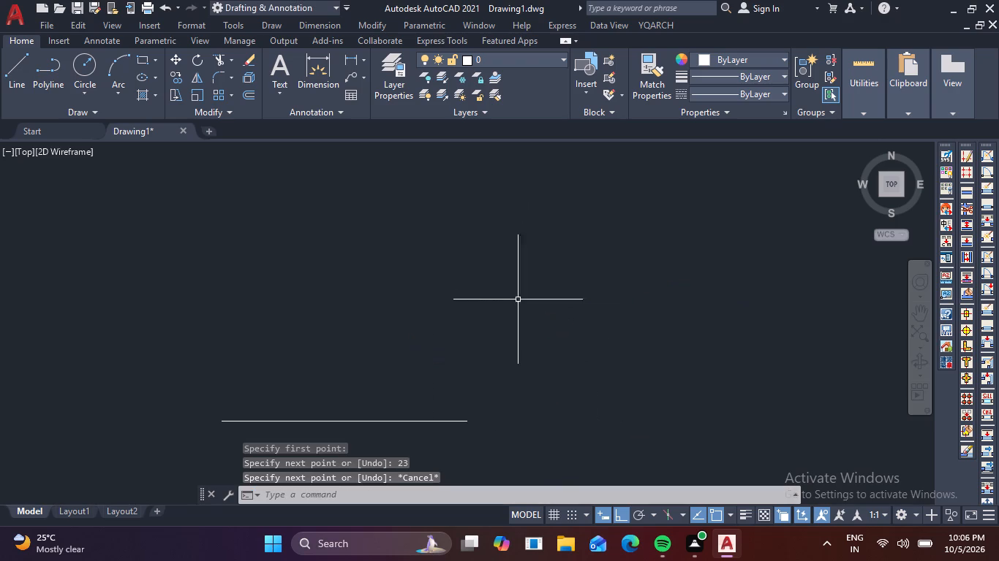
Draw a 23-unit horizontal line outward from the left end of the 45-unit line.
key("space")
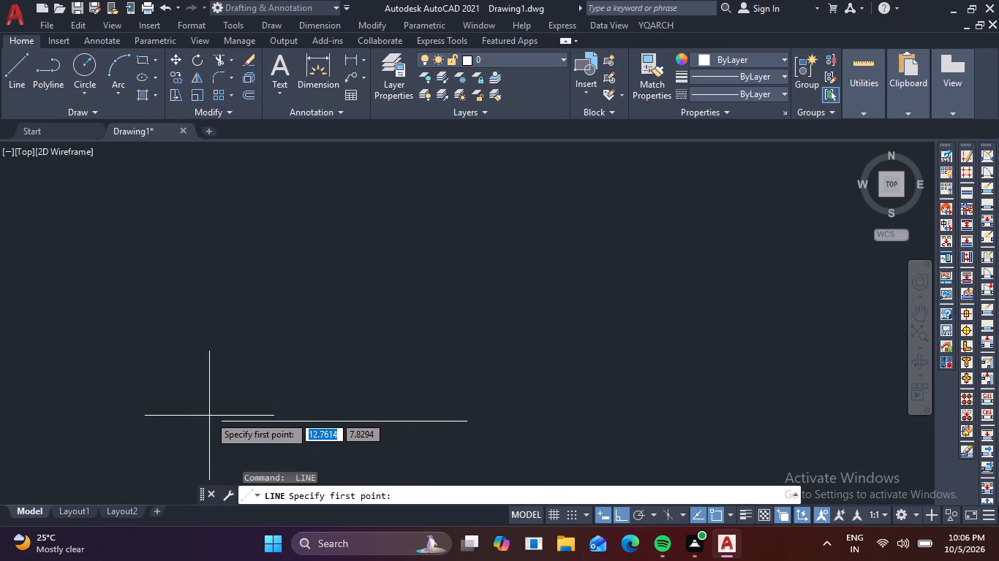
left_click(223, 422)
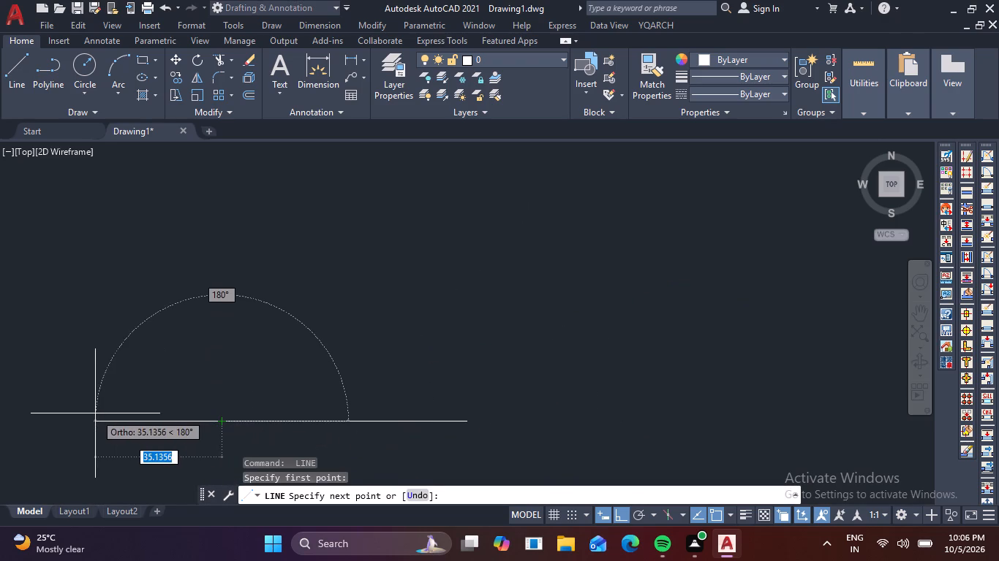
type("23")
key("space")
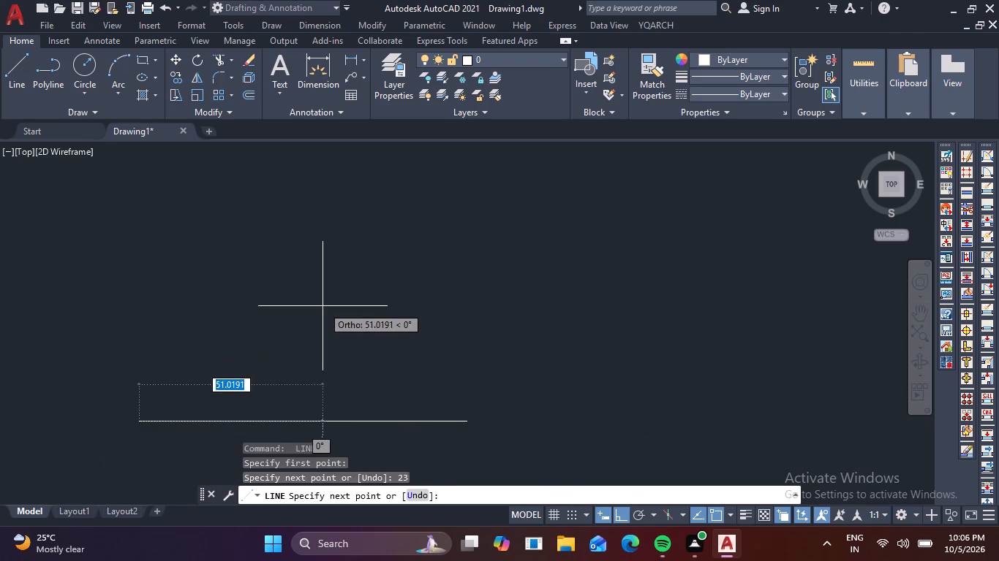
key("Escape")
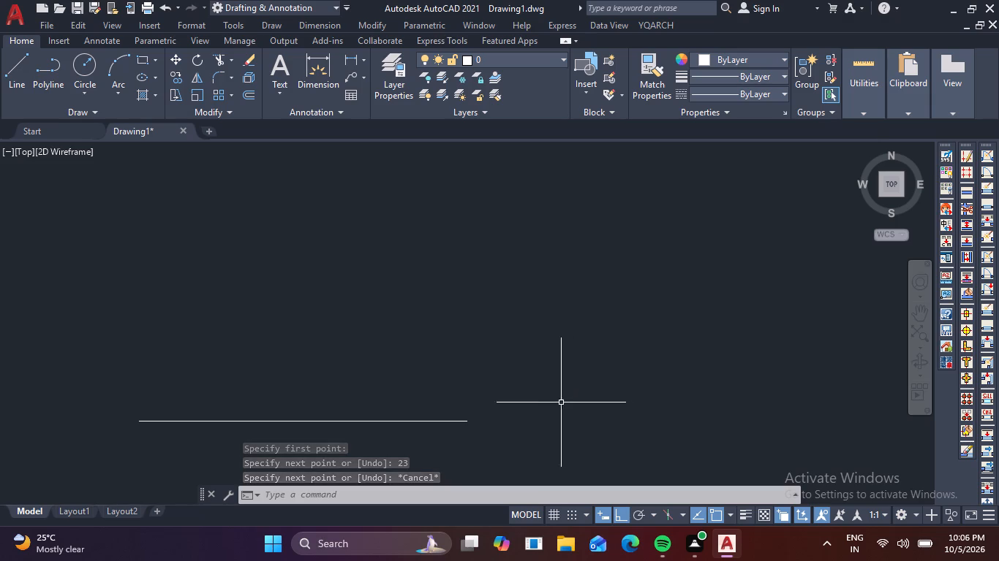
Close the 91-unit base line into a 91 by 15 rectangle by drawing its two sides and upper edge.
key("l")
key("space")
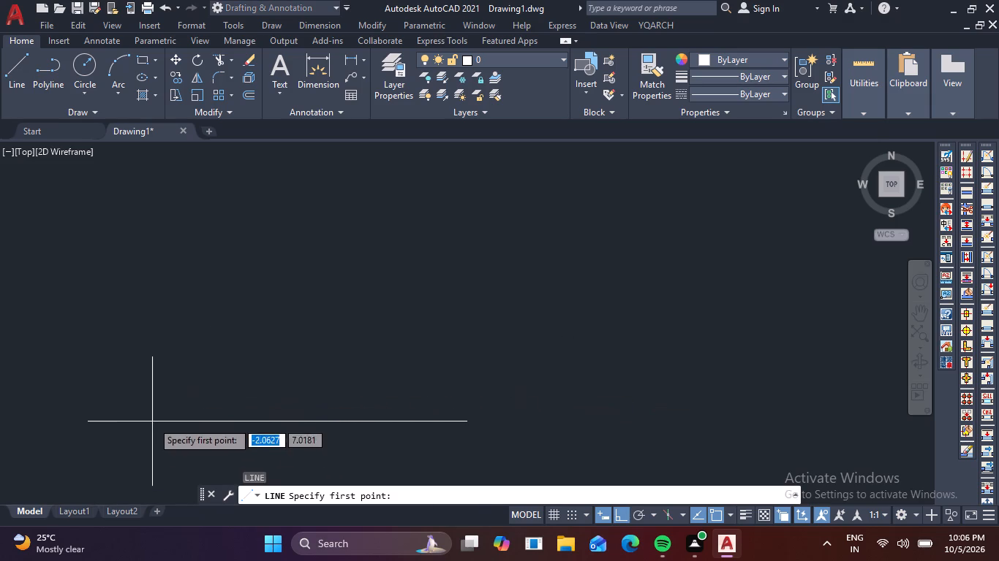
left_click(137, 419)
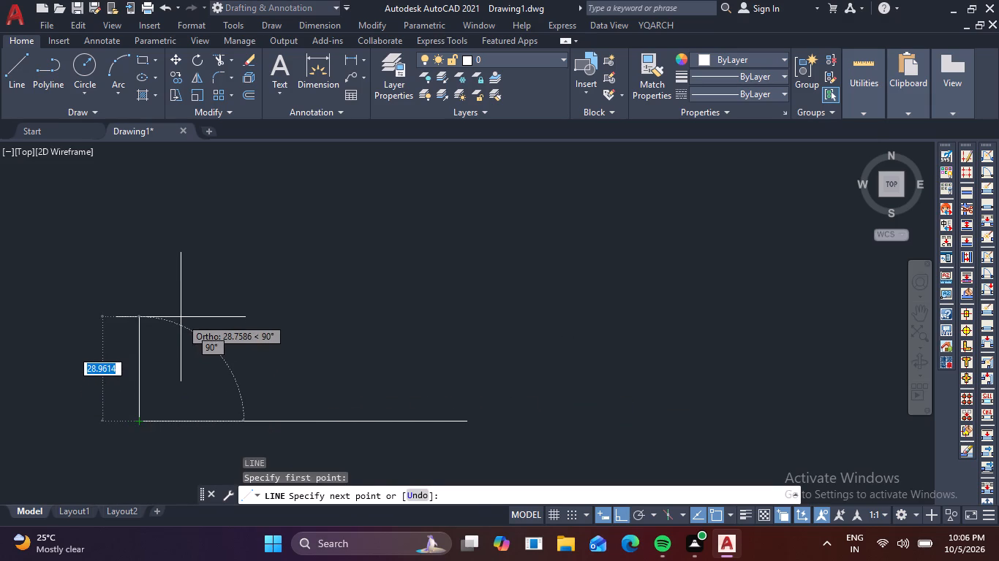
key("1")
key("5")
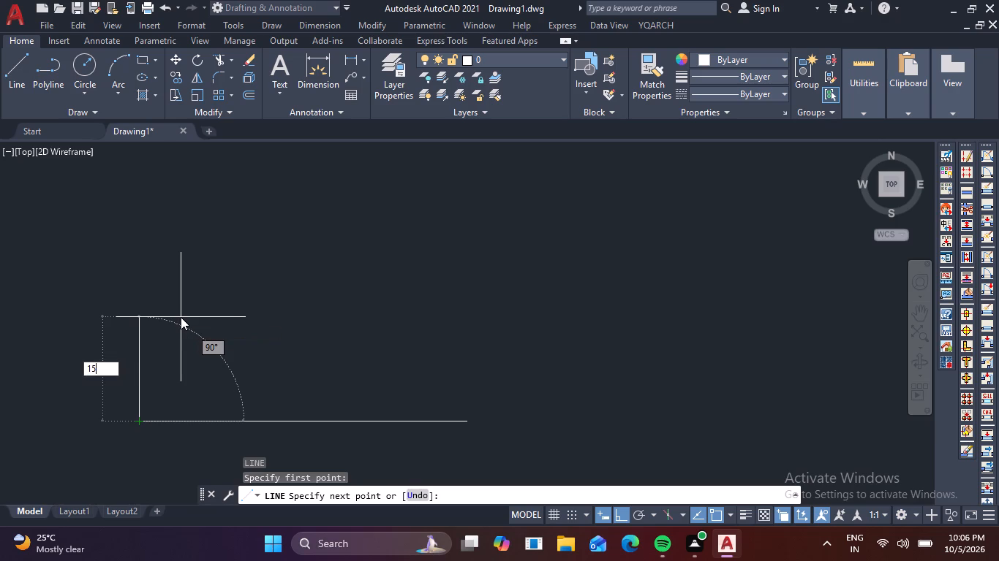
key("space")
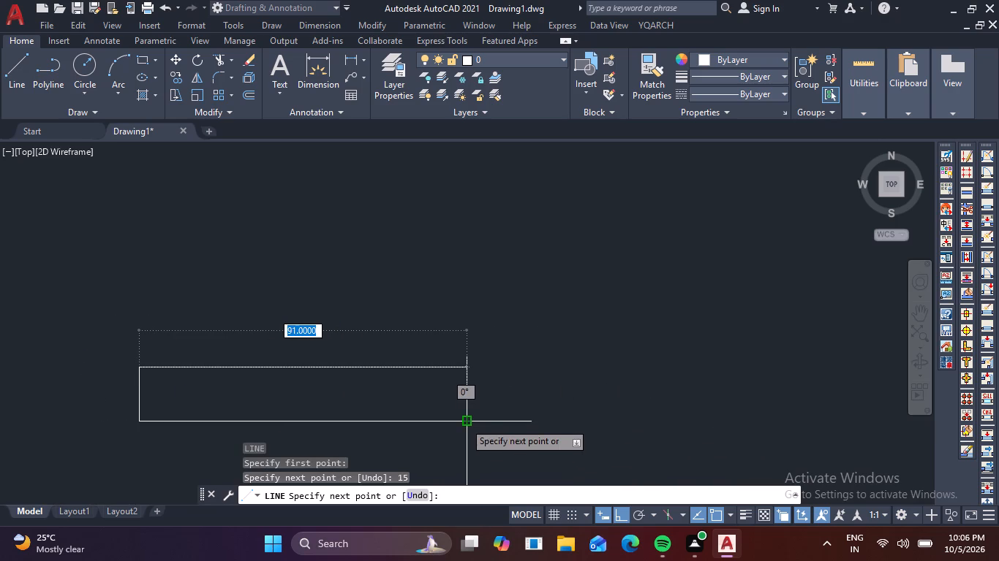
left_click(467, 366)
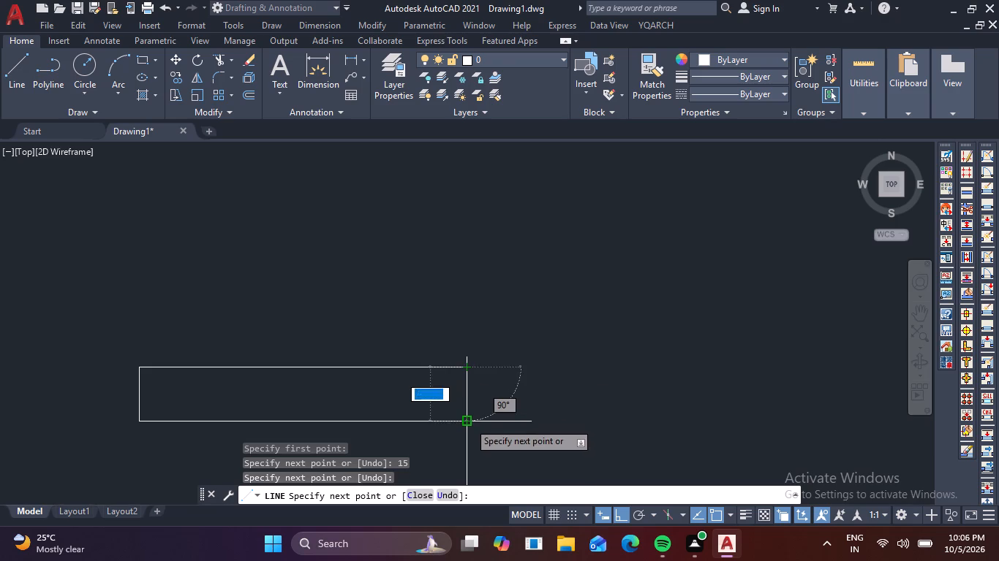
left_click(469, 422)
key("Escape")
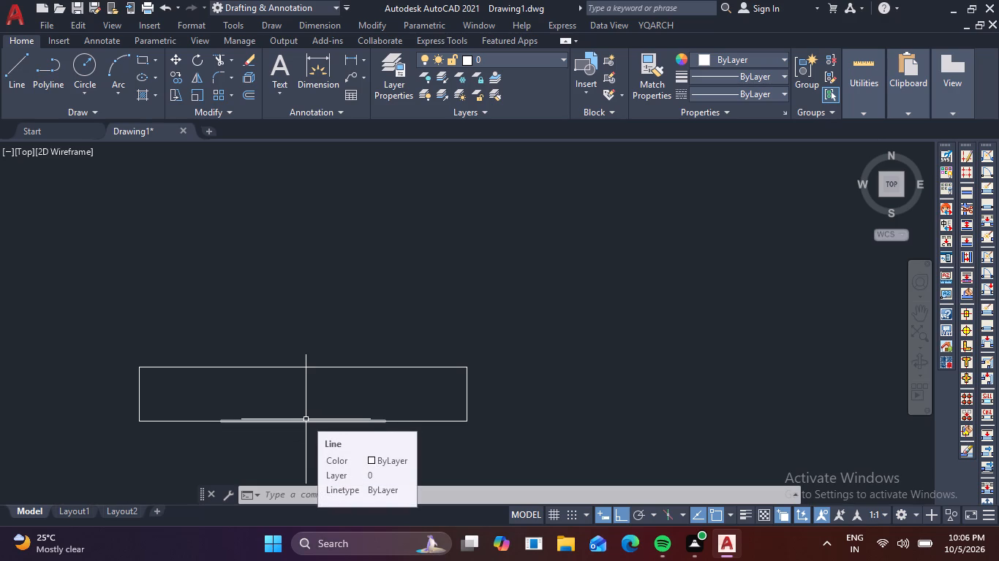
Delete the whole 91 by 15 rectangle, including its base line segments.
left_click(78, 316)
left_click(501, 449)
key("Delete")
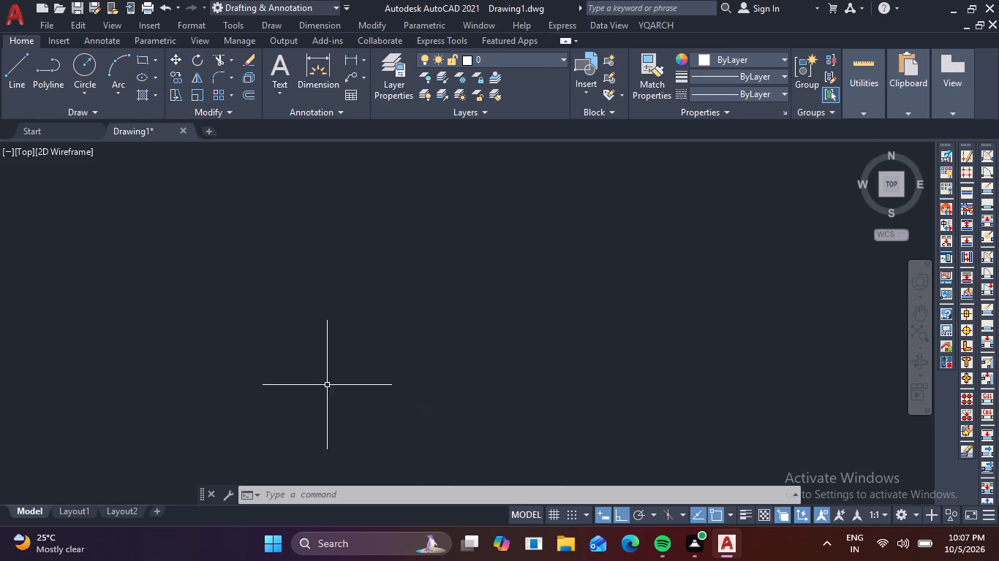
Draw a new base rectangle 45 units wide and 15 units high with connected lines.
type("l")
key("space")
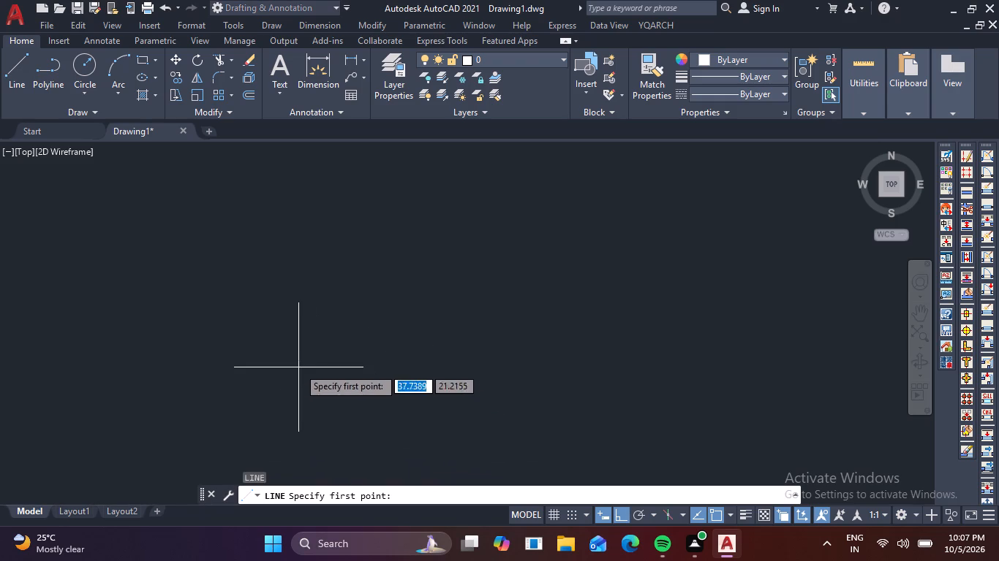
left_click(298, 367)
type("45")
key("space")
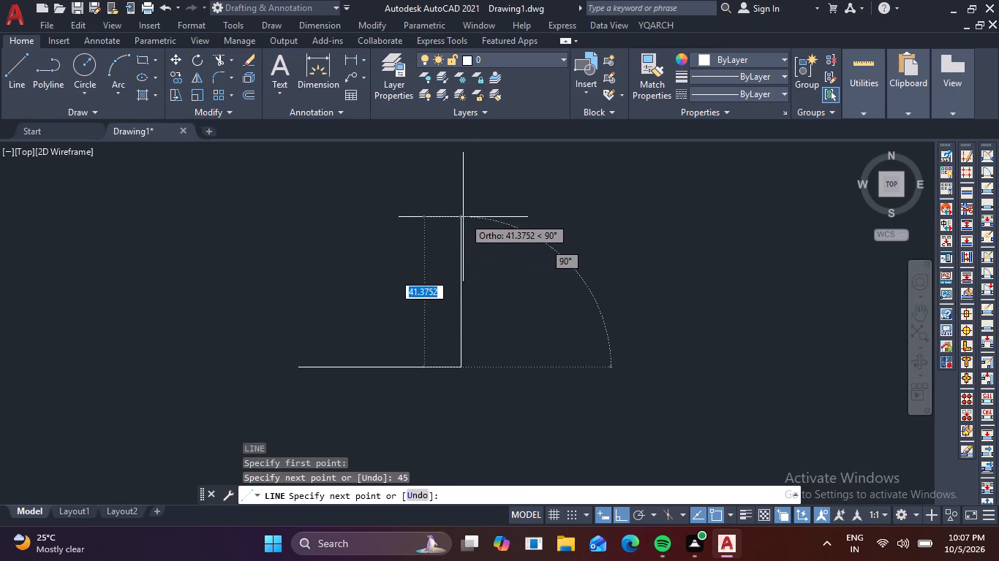
key("1")
key("5")
key("space")
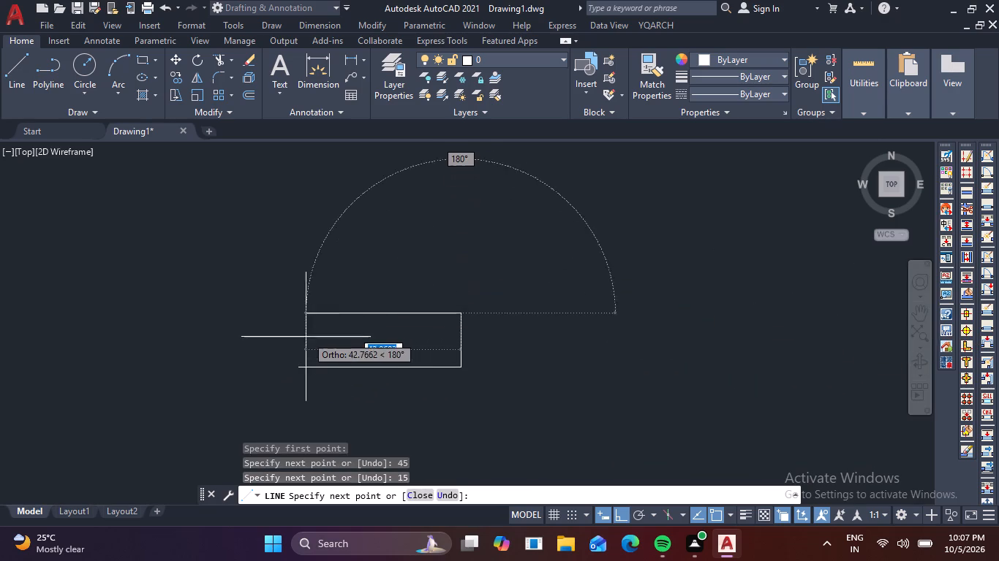
key("4")
key("5")
key("space")
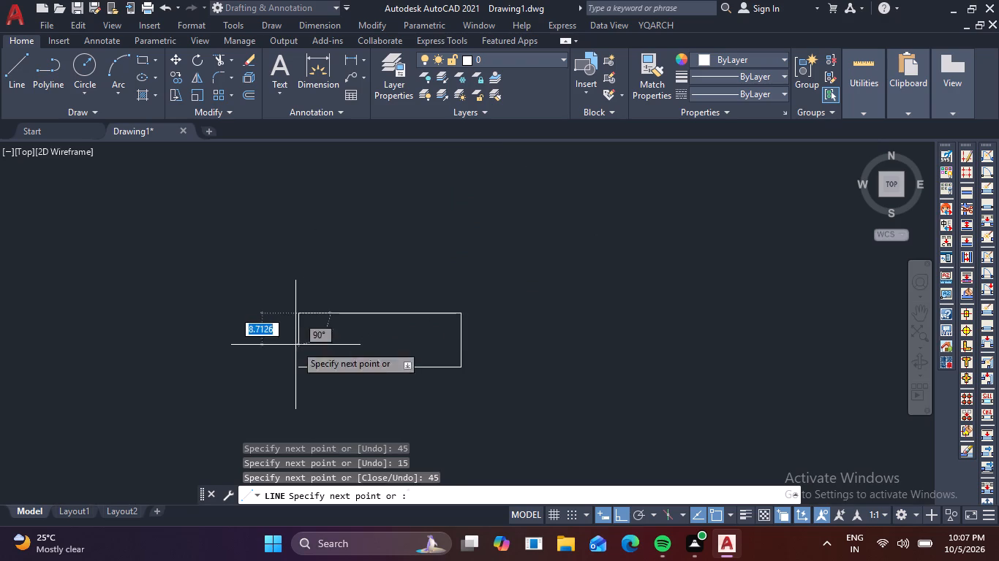
left_click(298, 367)
key("Escape")
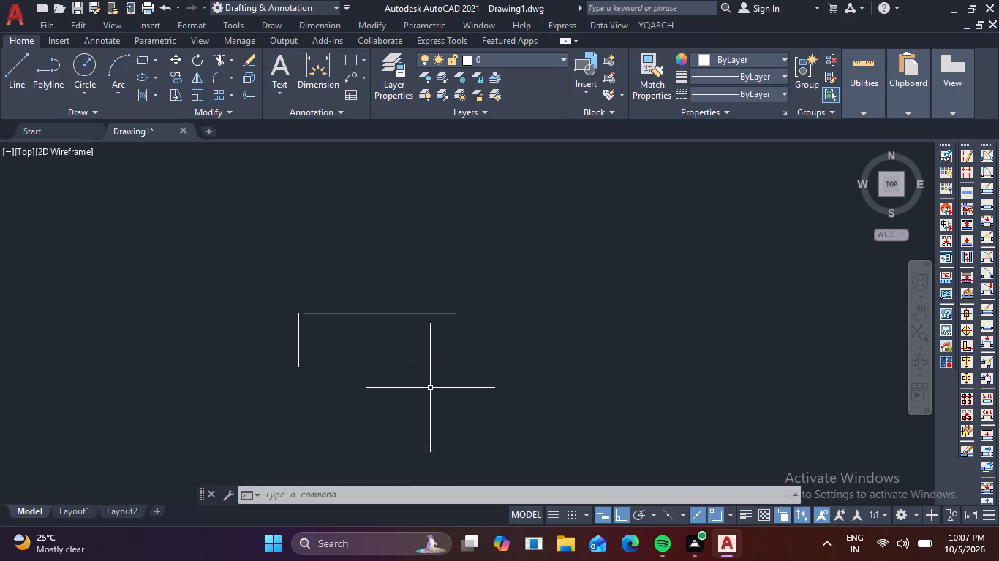
Draw a 45 by 135 rectangle with lines directly on top of the 45 by 15 base, sharing its upper edge.
middle_click_drag(489, 324, 489, 349)
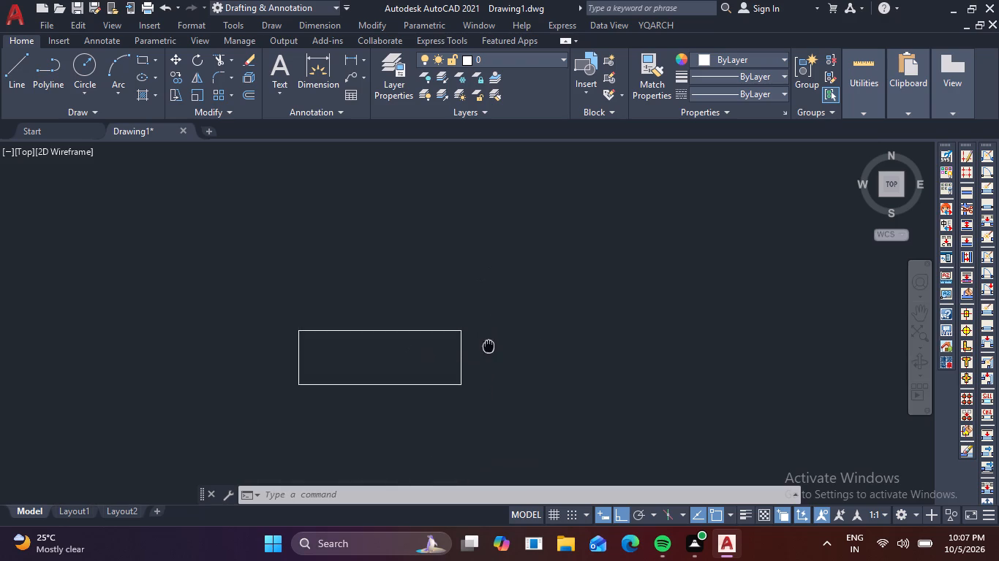
middle_click_drag(489, 349, 482, 411)
type("l")
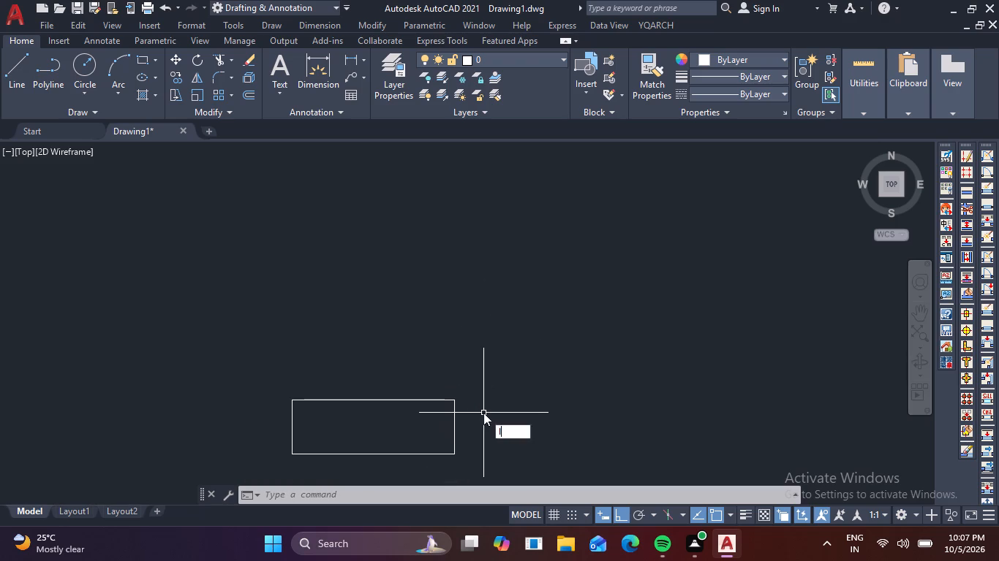
key("space")
left_click(455, 400)
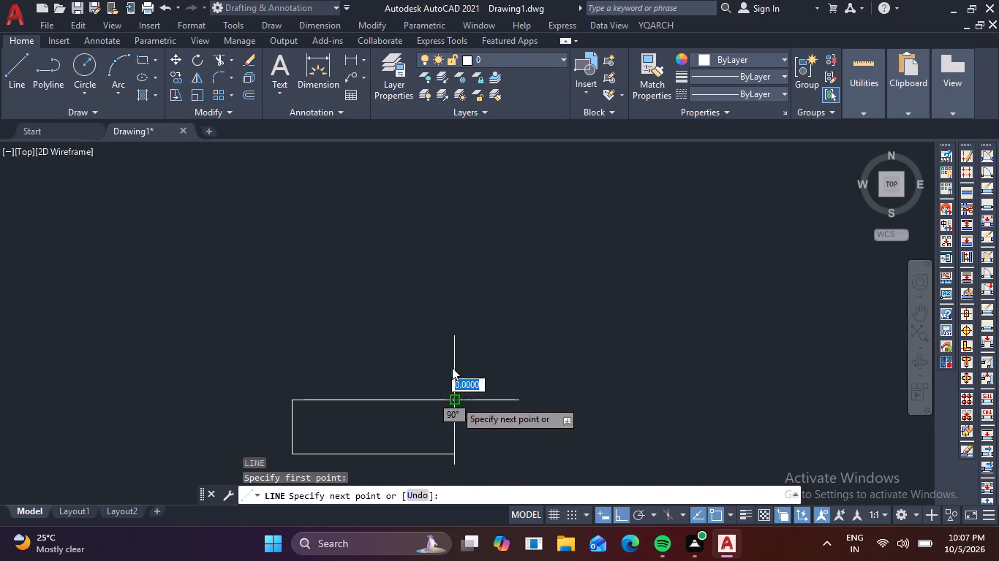
middle_click_drag(455, 205, 455, 208)
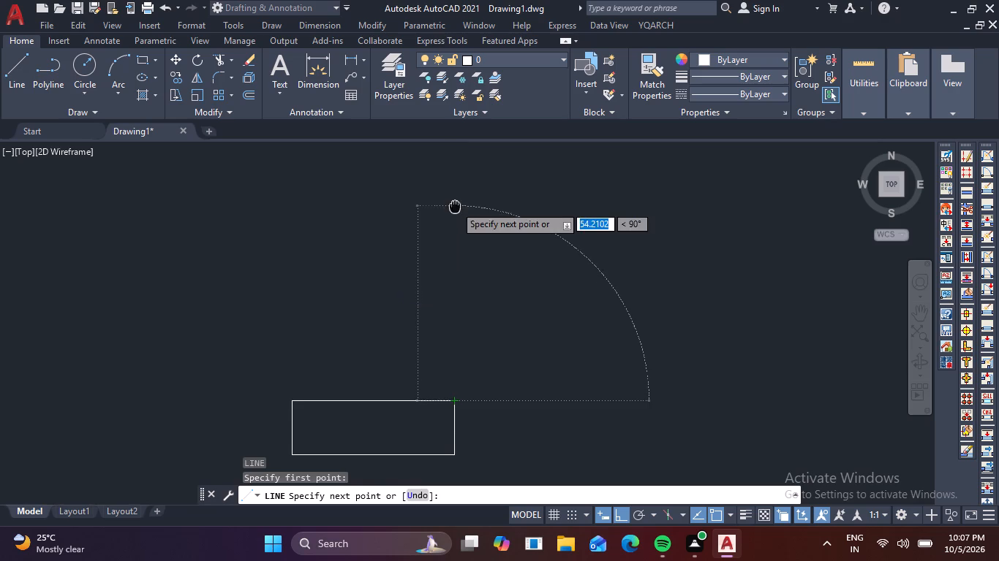
middle_click_drag(455, 208, 458, 251)
key("1")
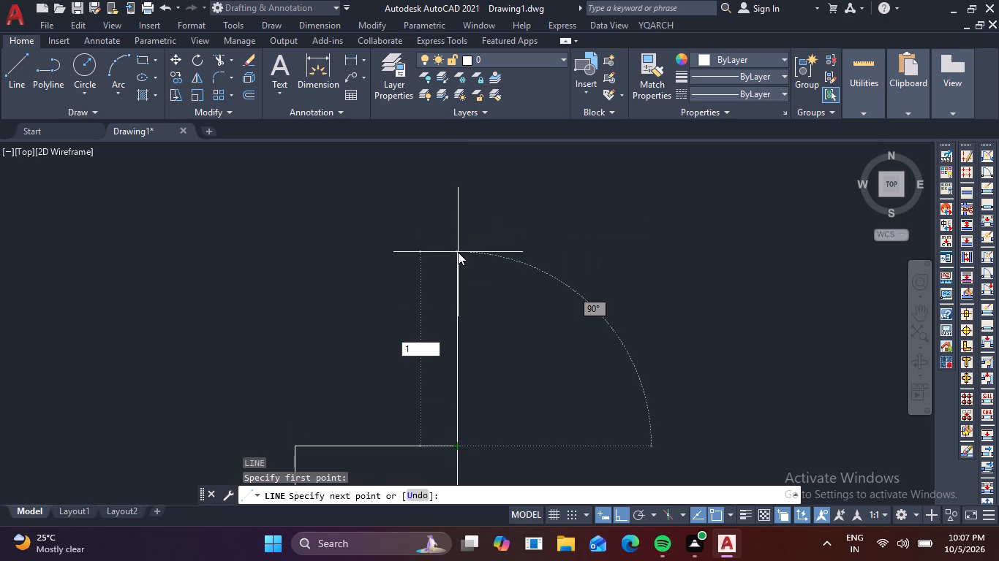
key("3")
key("5")
key("space")
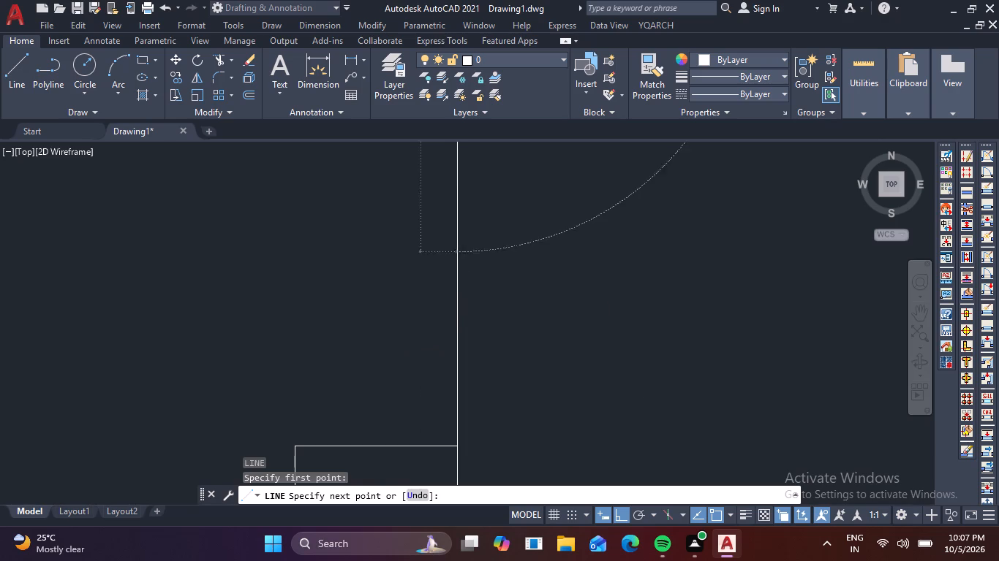
scroll(414, 248, "down", 4)
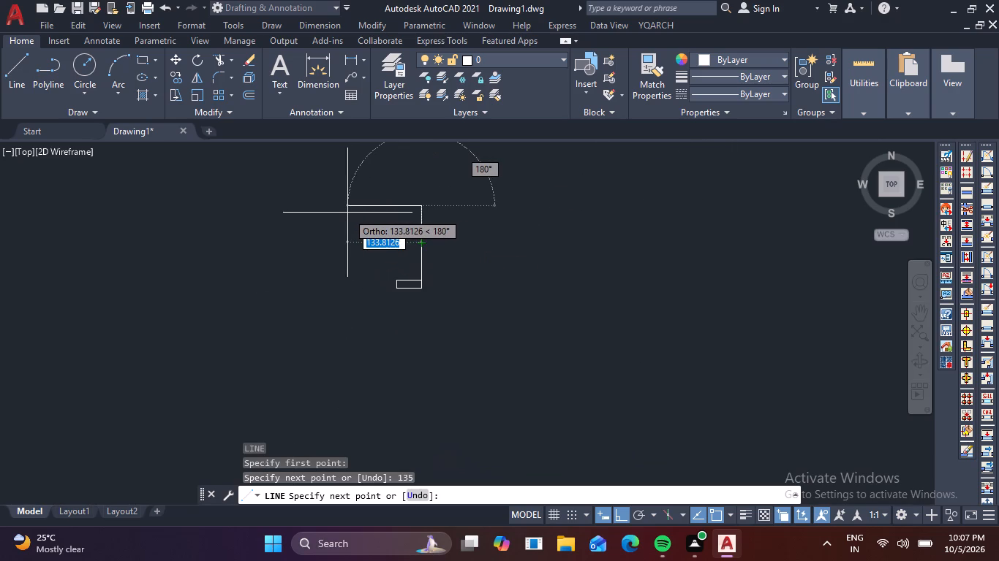
type("45")
key("space")
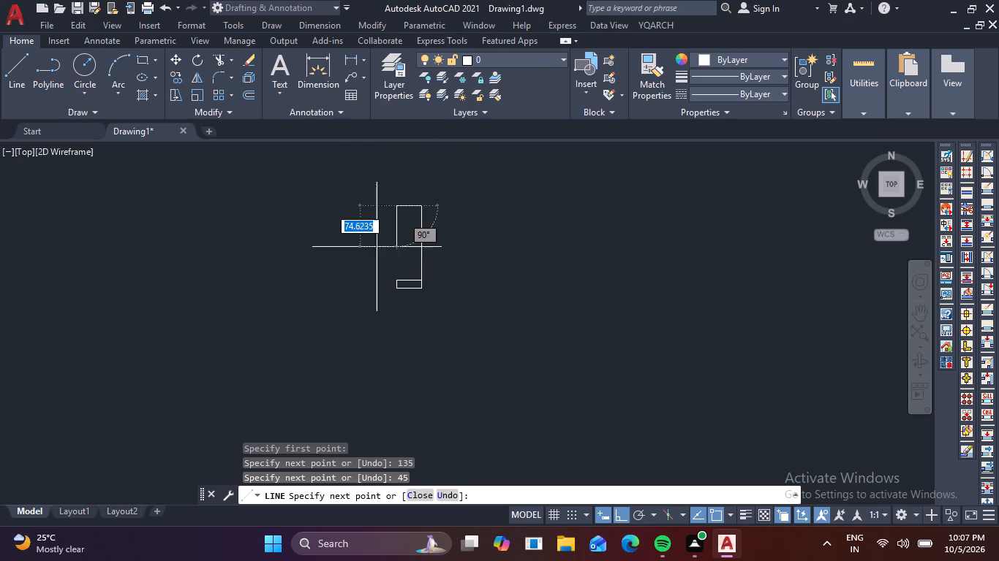
left_click(398, 277)
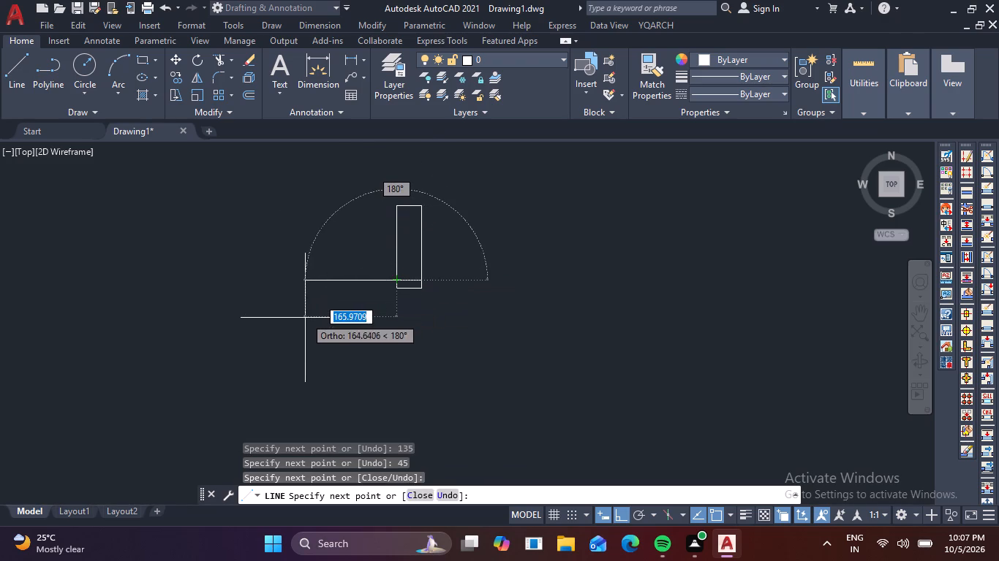
key("Escape")
Draw a vertical centerline from the midpoint of the base's upper edge to the tall rectangle's top midpoint, continuing 750 units further up.
scroll(420, 280, "up", 2)
scroll(420, 272, "down", 2)
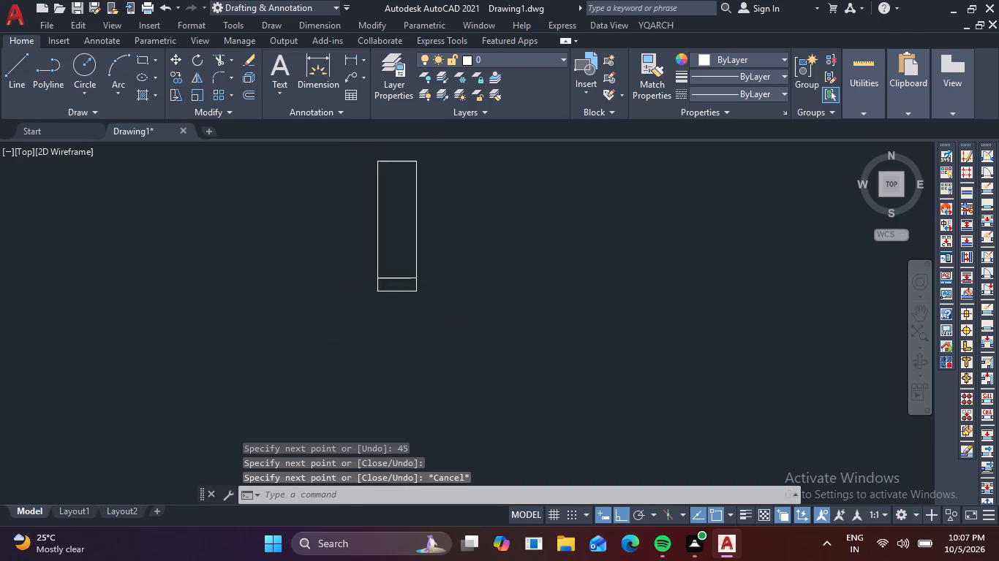
middle_click_drag(432, 259, 433, 282)
scroll(400, 291, "up", 1)
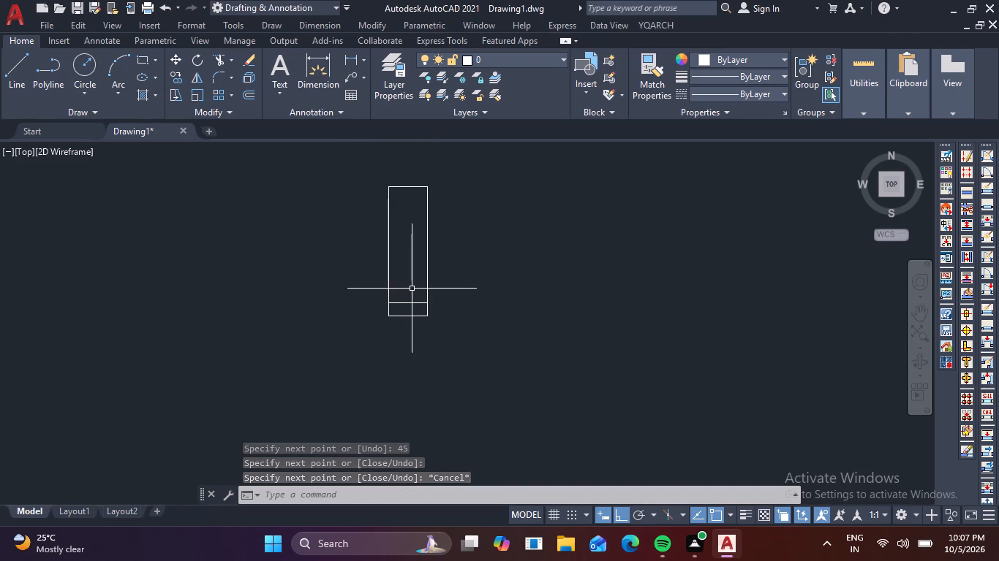
key("l")
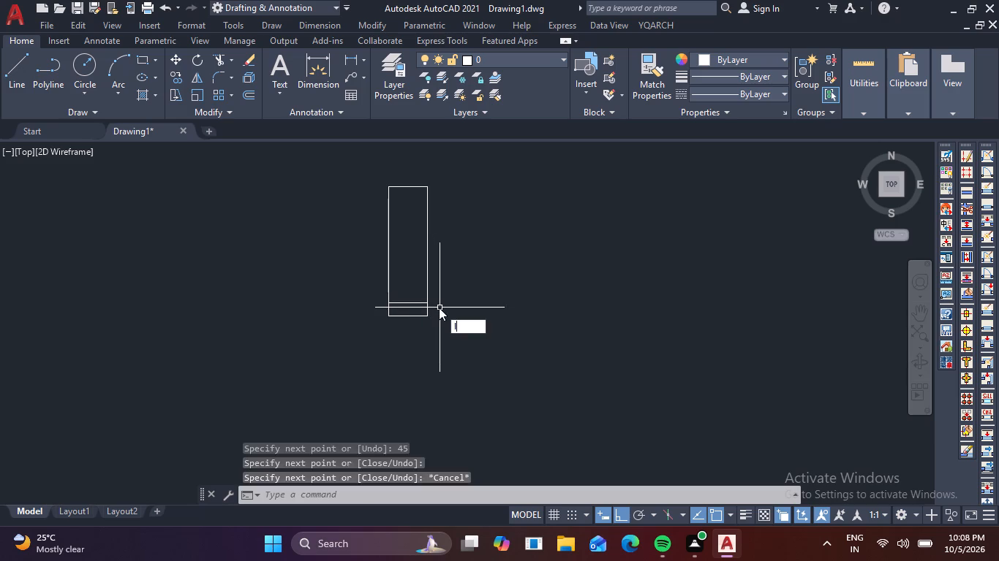
key("space")
scroll(417, 305, "up", 4)
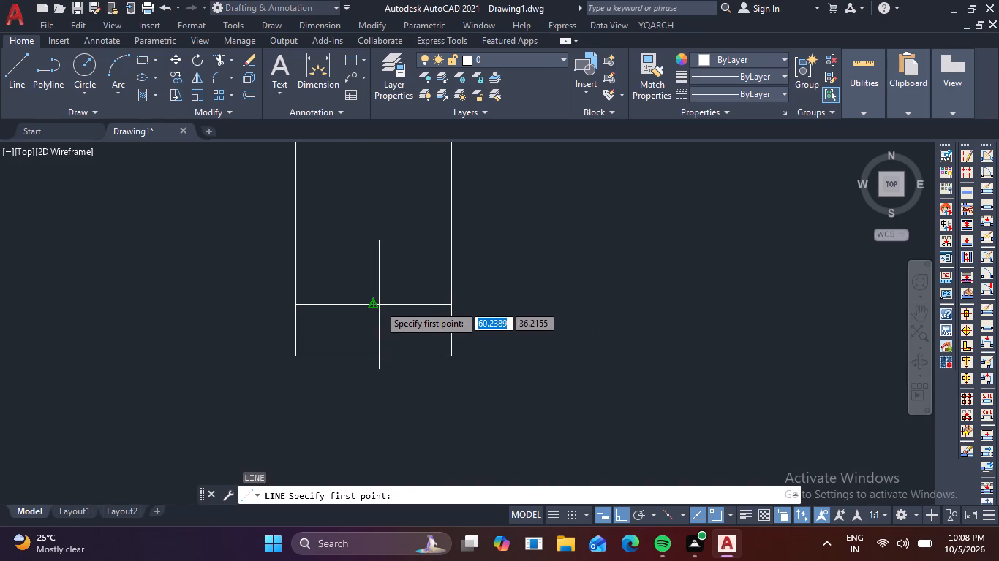
left_click(369, 302)
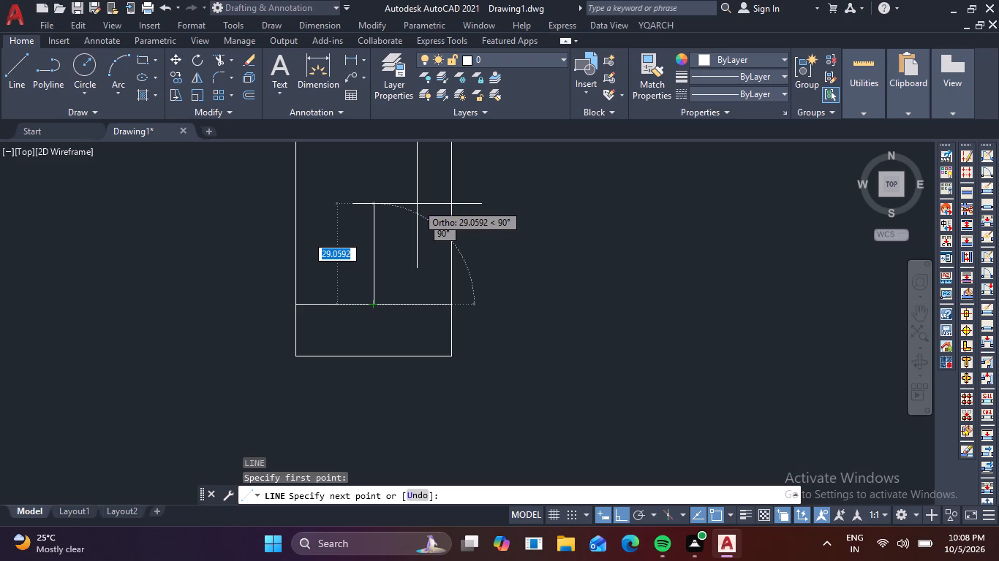
scroll(417, 203, "down", 4)
middle_click_drag(415, 203, 400, 383)
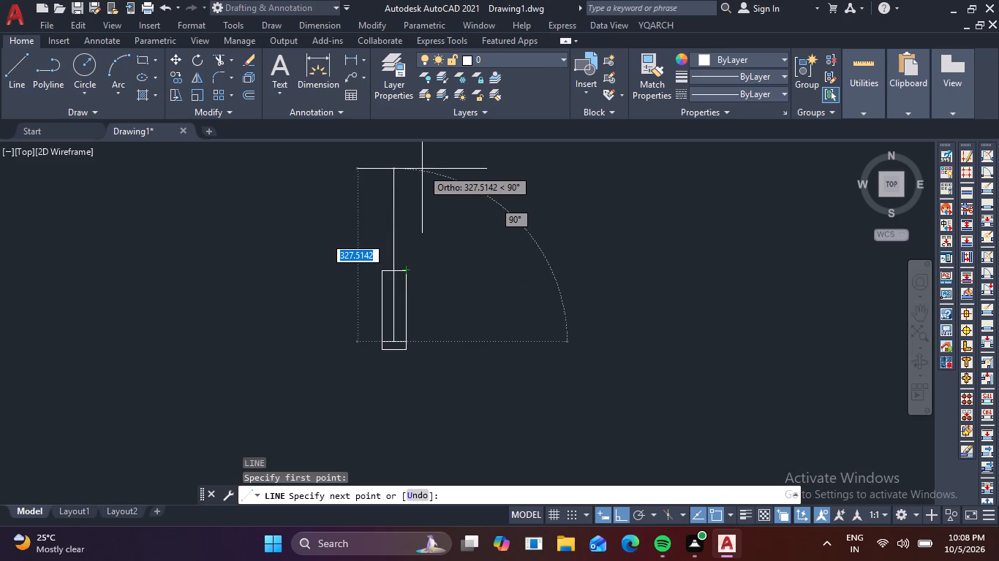
middle_click_drag(408, 152, 394, 354)
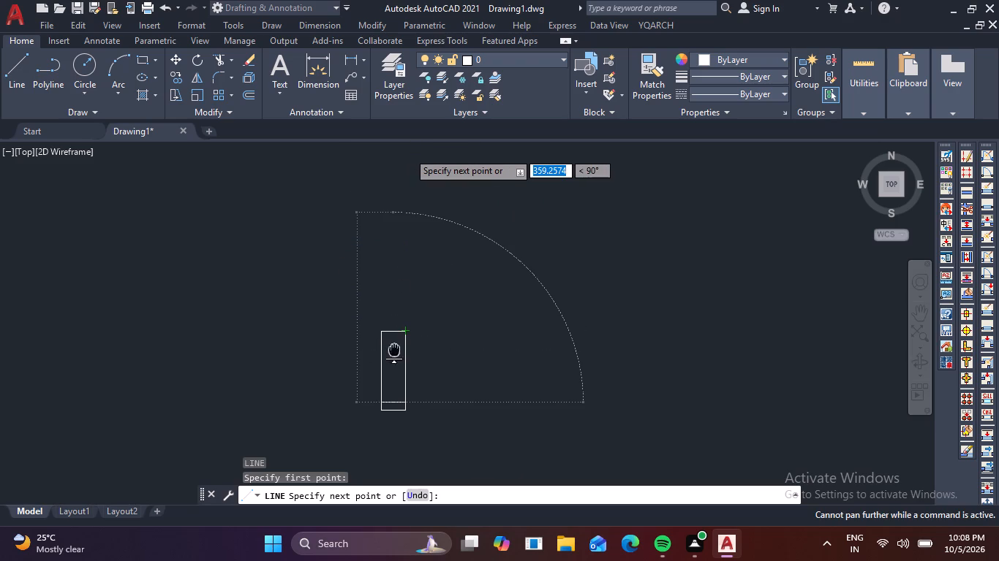
middle_click_drag(394, 354, 388, 381)
scroll(404, 233, "down", 2)
middle_click_drag(407, 220, 405, 308)
scroll(399, 287, "down", 5)
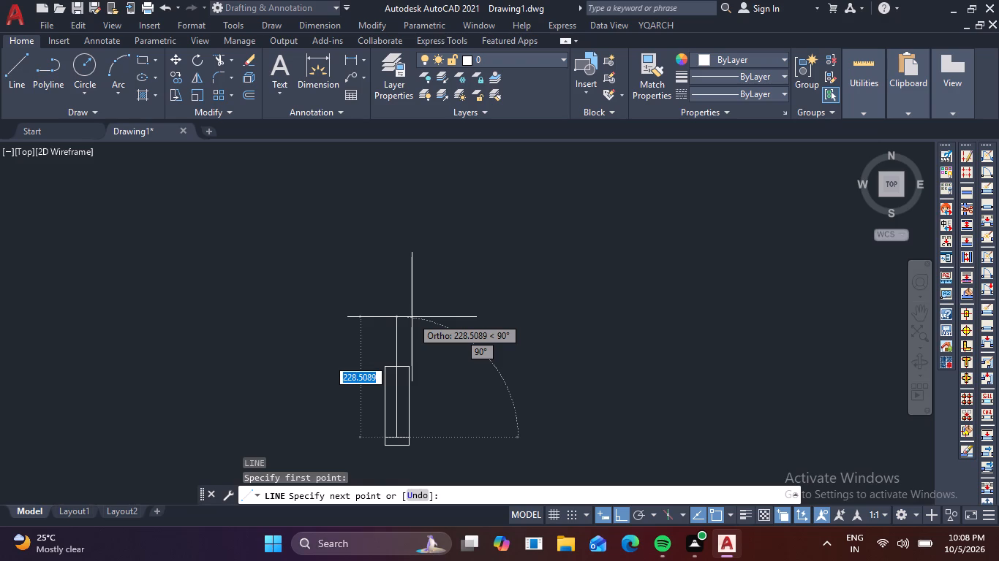
left_click(401, 367)
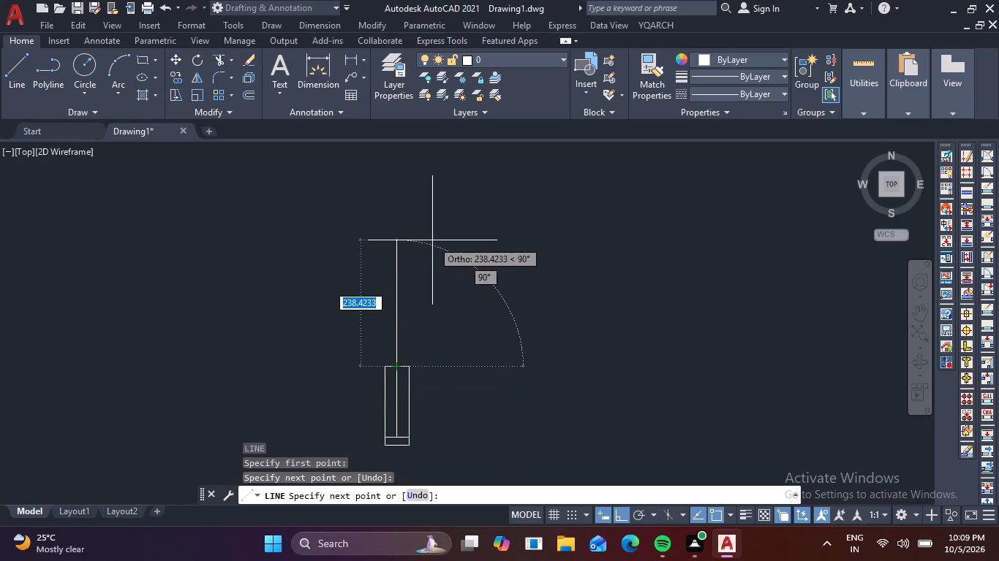
type("750")
key("Return")
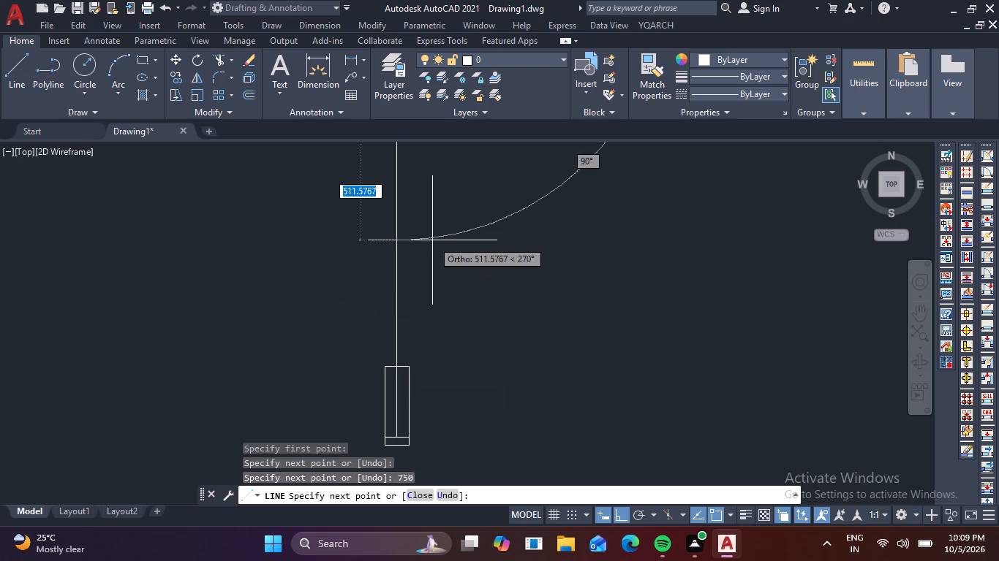
key("Escape")
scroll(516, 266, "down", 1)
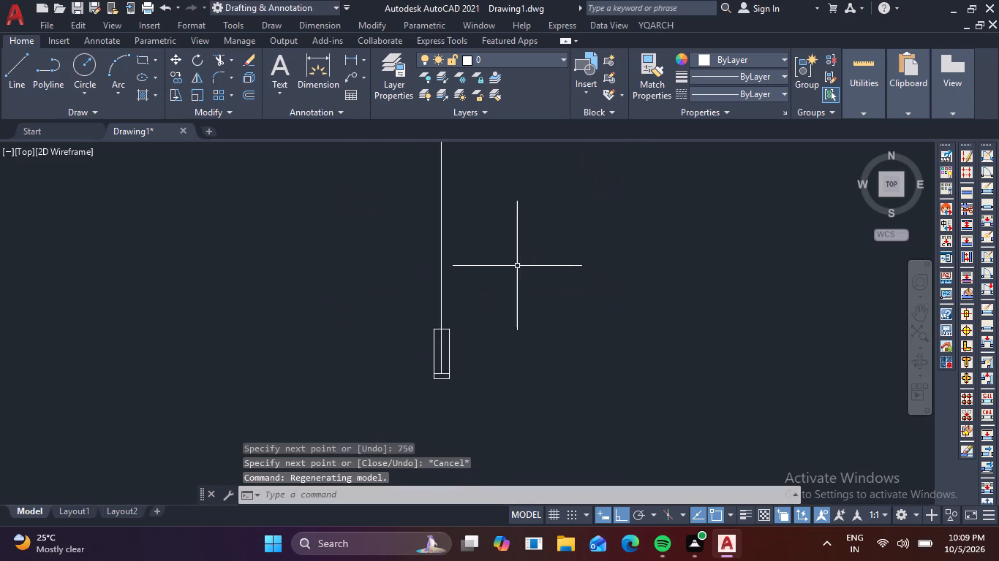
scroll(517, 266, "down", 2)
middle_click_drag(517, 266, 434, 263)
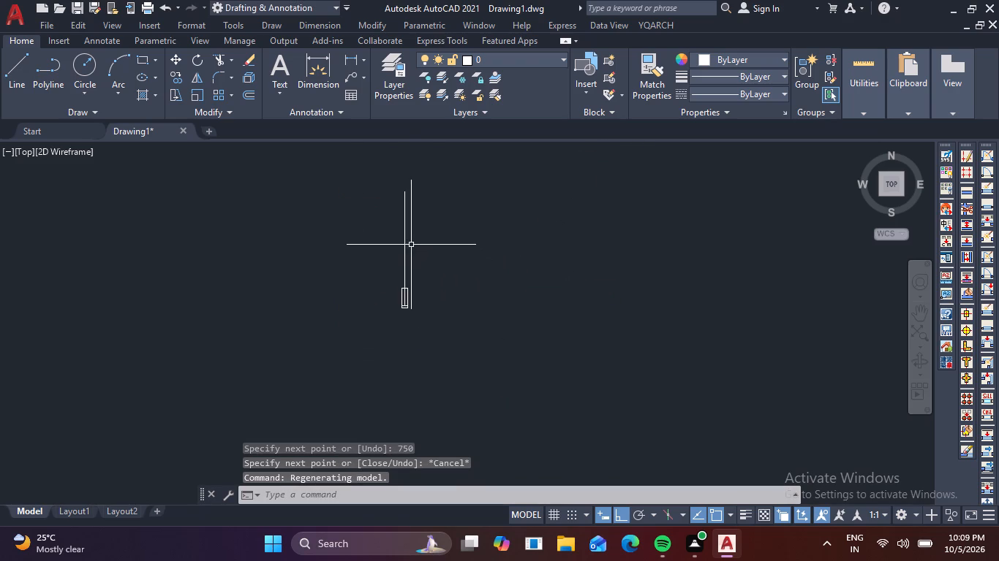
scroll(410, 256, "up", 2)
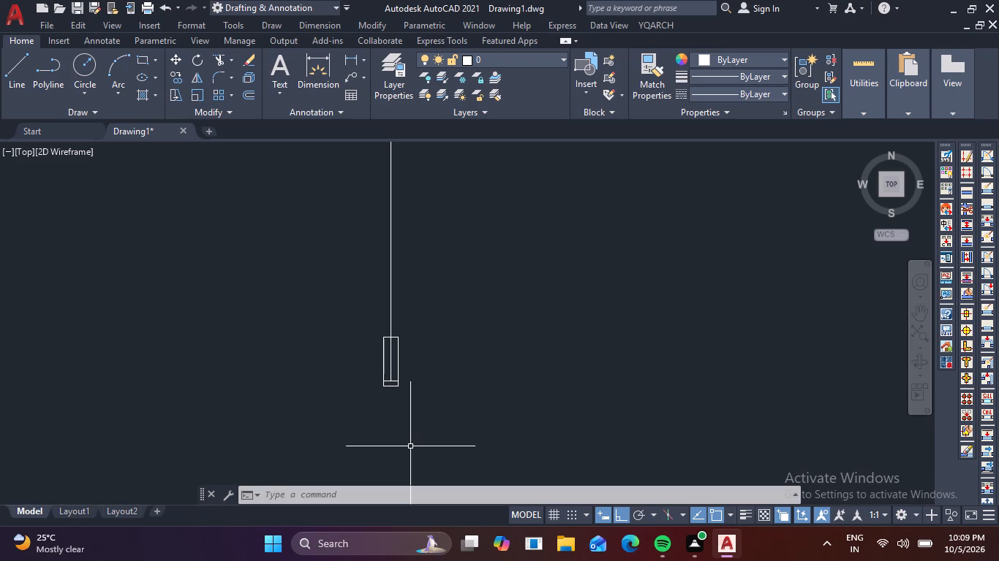
Offset the long centerline segment above the tall rectangle by 8 units to both sides.
key("o")
key("Return")
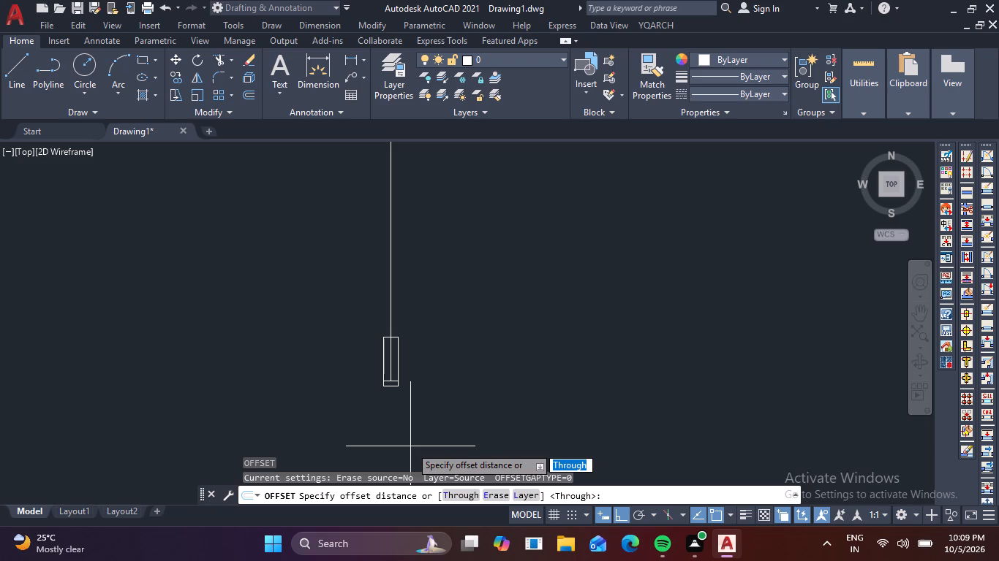
key("8")
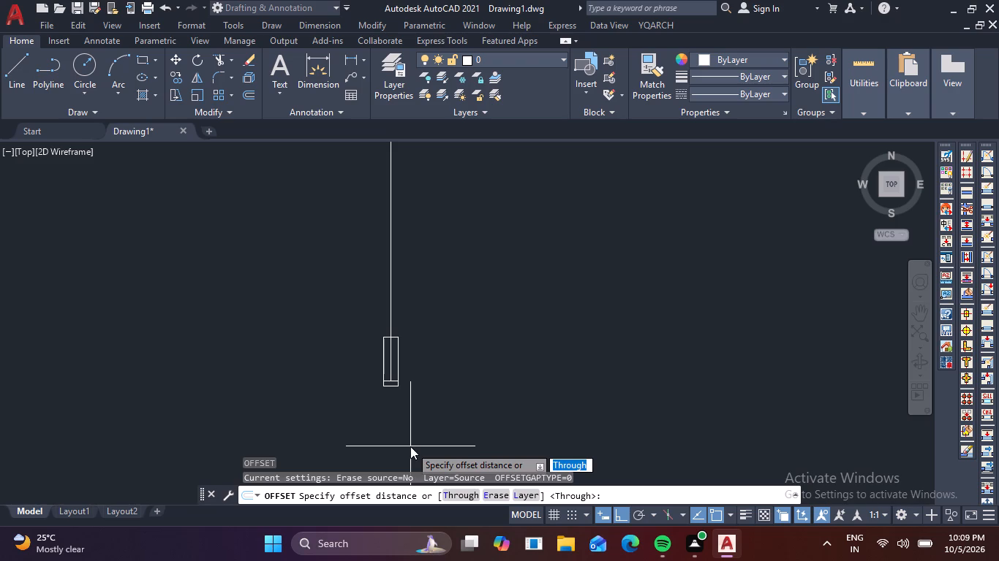
key("Return")
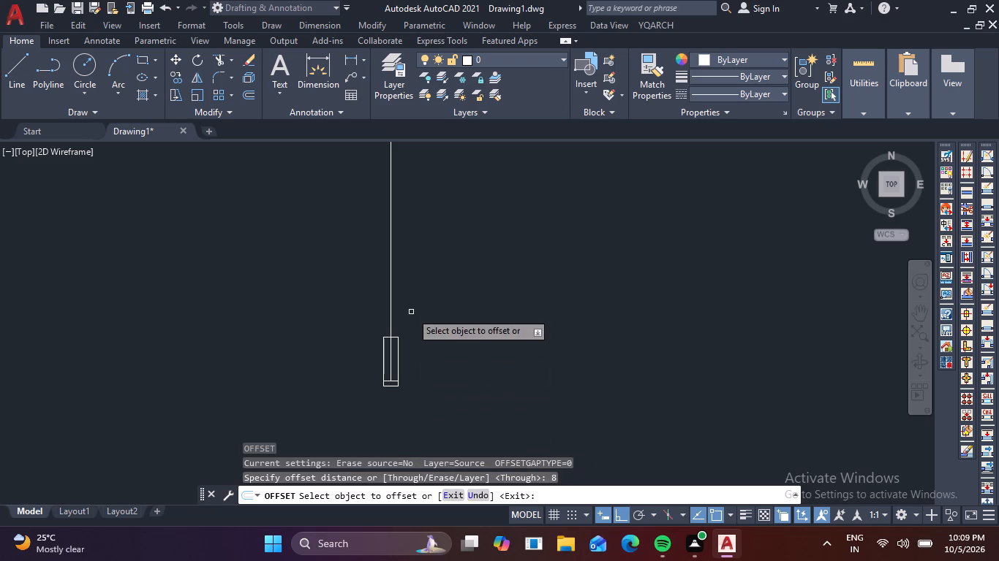
left_click(390, 305)
left_click(423, 312)
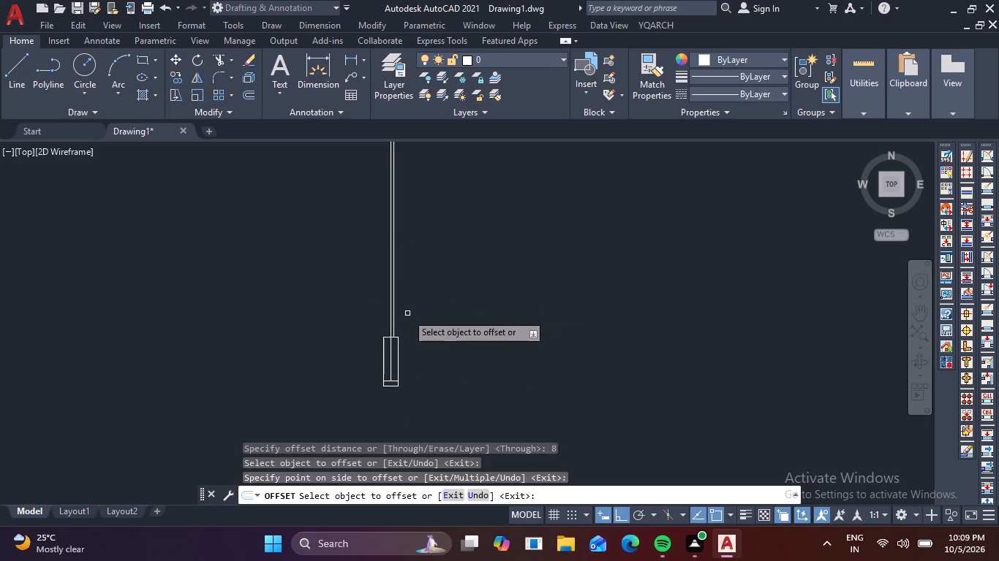
left_click(390, 308)
left_click(373, 308)
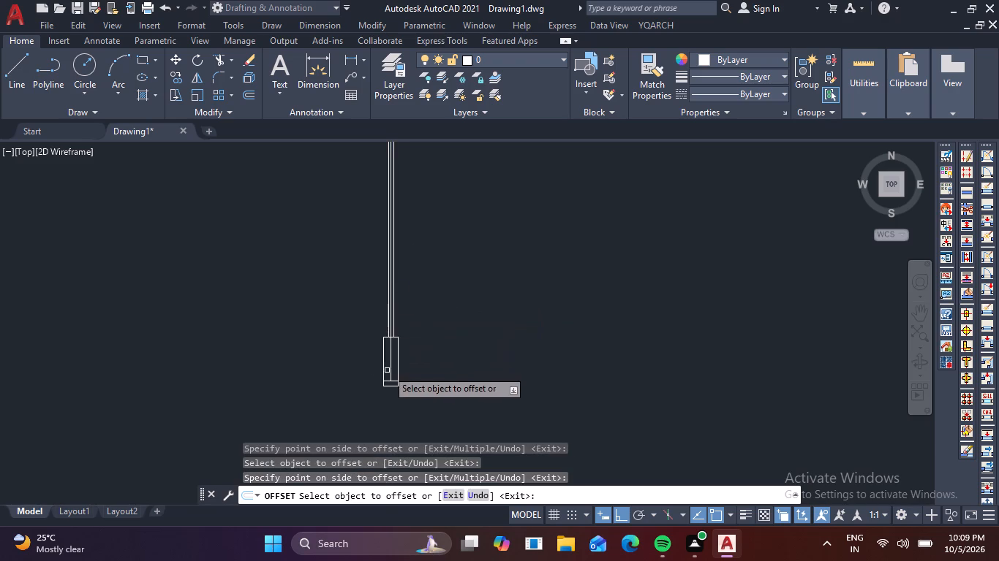
Offset the centerline segment inside the 45 by 135 rectangle by 8 units to both sides.
scroll(388, 365, "up", 2)
left_click(388, 337)
left_click(402, 343)
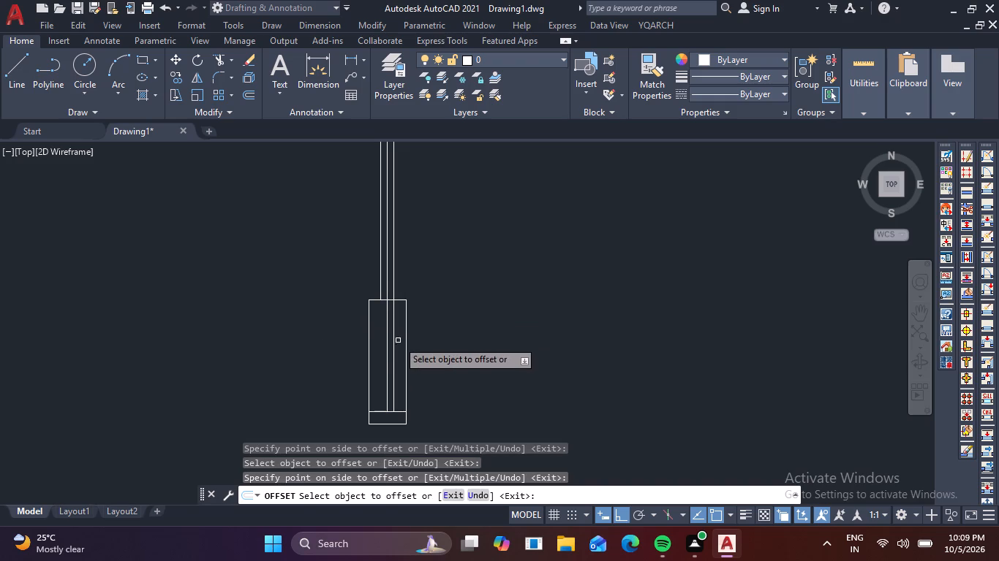
left_click(385, 335)
left_click(387, 335)
left_click(373, 332)
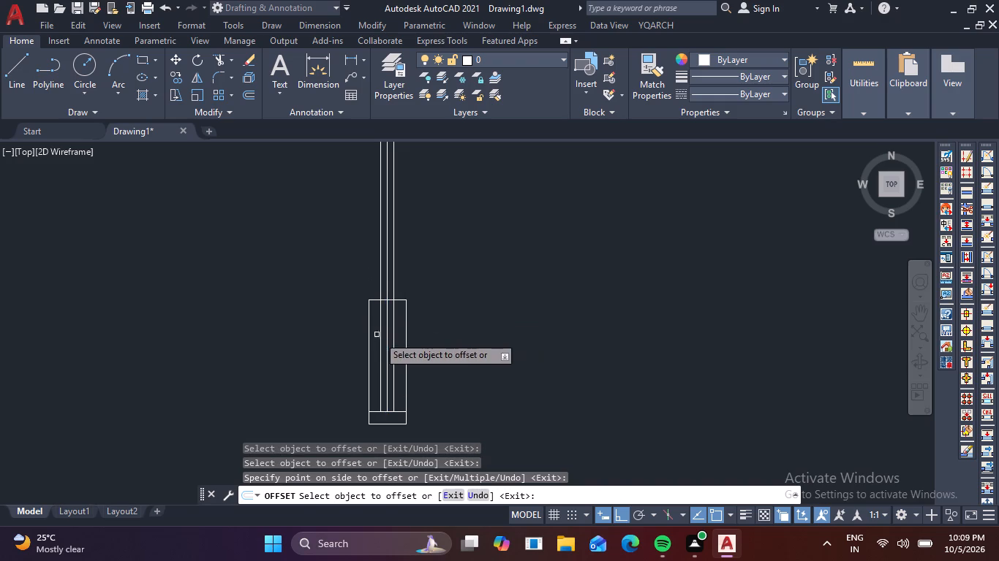
key("Escape")
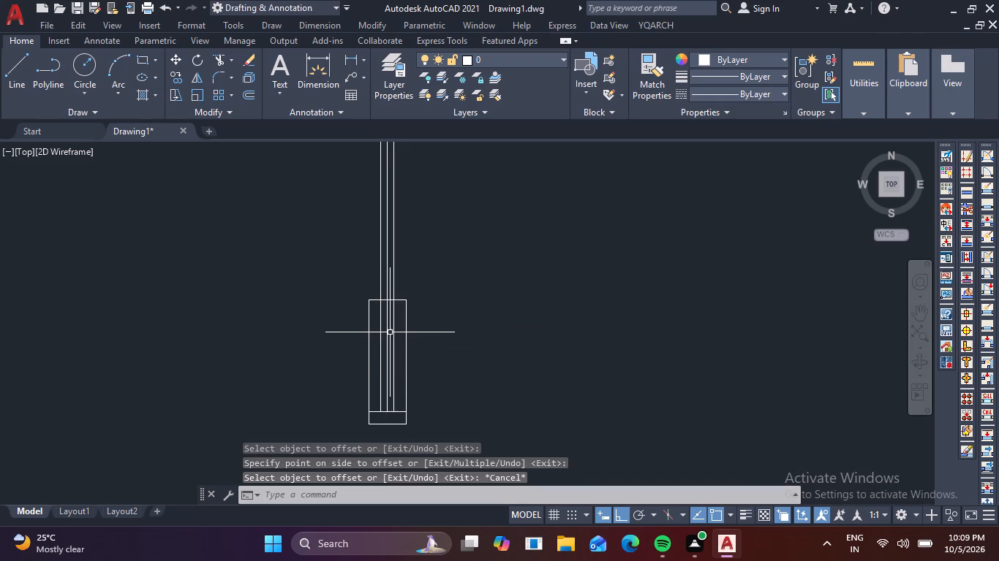
Delete both original centerline segments, keeping only the offset pair of vertical lines.
left_click(388, 333)
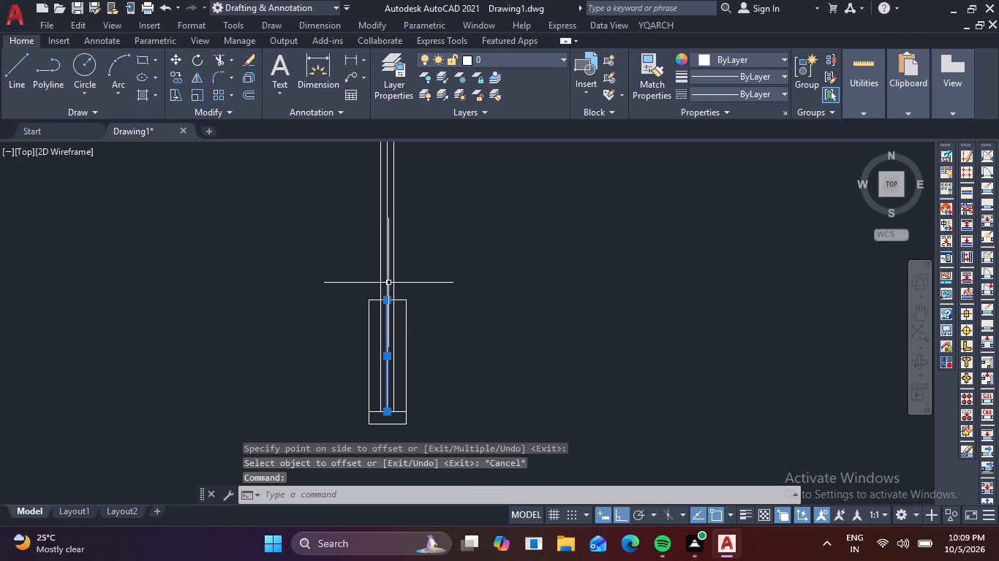
left_click(388, 282)
key("Delete")
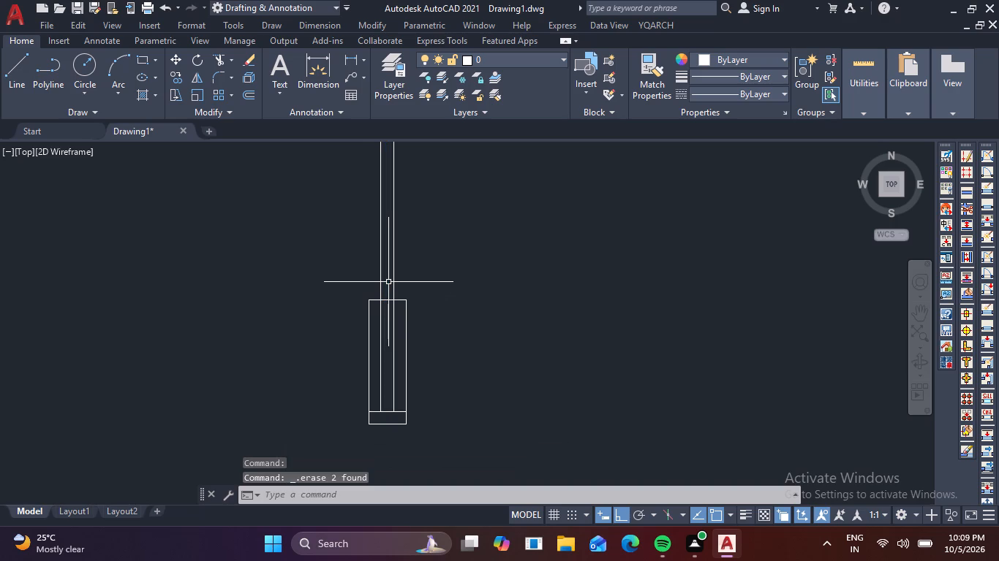
Draw a 15-unit line up from the right vertical's intersection with the tall rectangle's top edge, continuing diagonally to the rectangle's upper-right corner.
scroll(437, 283, "down", 4)
middle_click_drag(466, 258, 438, 302)
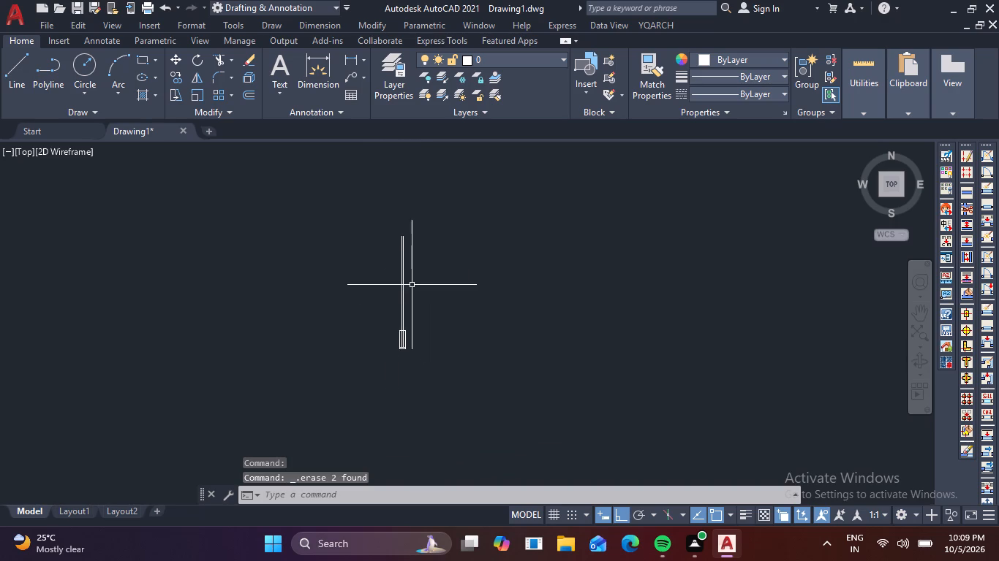
scroll(414, 283, "up", 2)
middle_click_drag(421, 260, 434, 289)
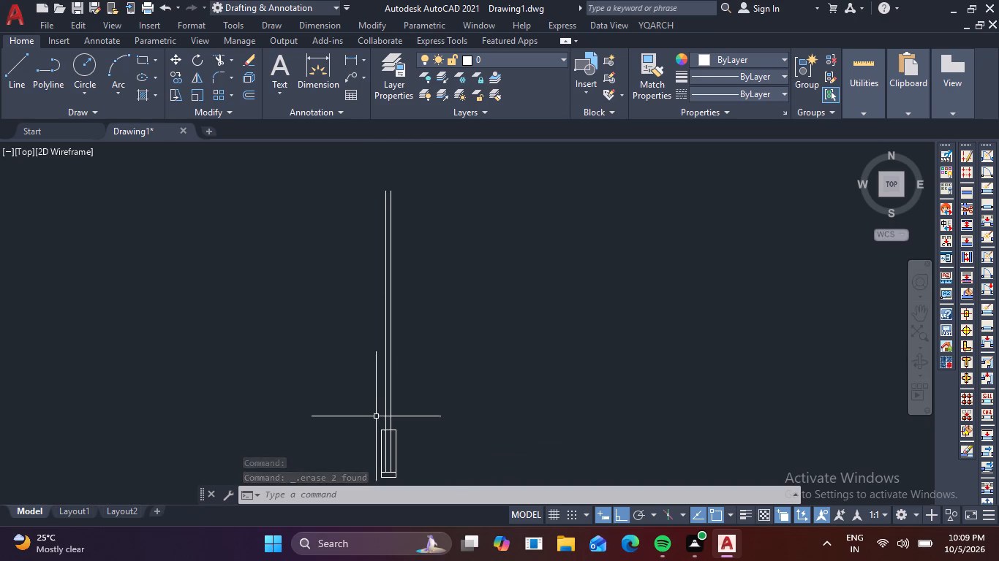
scroll(399, 430, "up", 3)
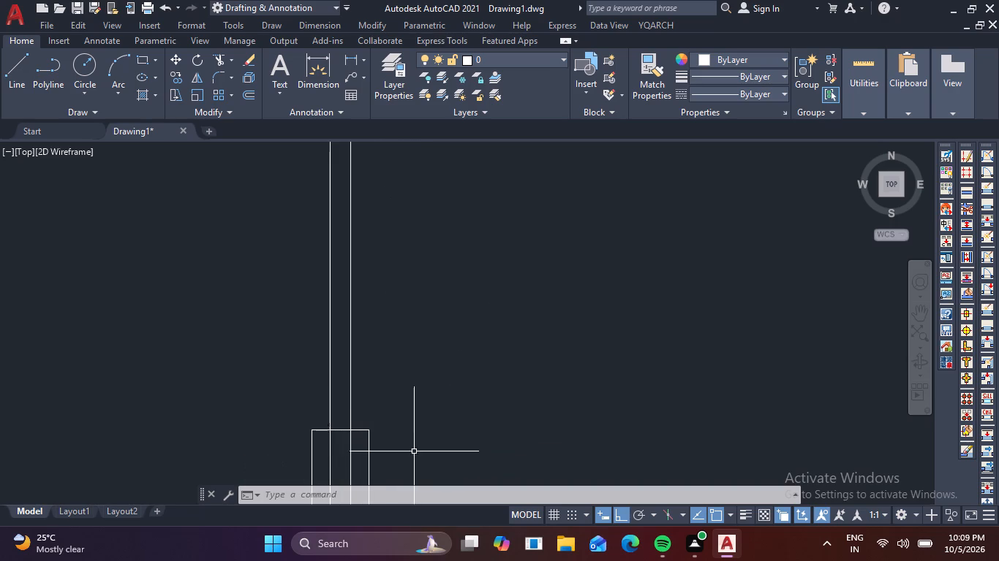
key("l")
key("space")
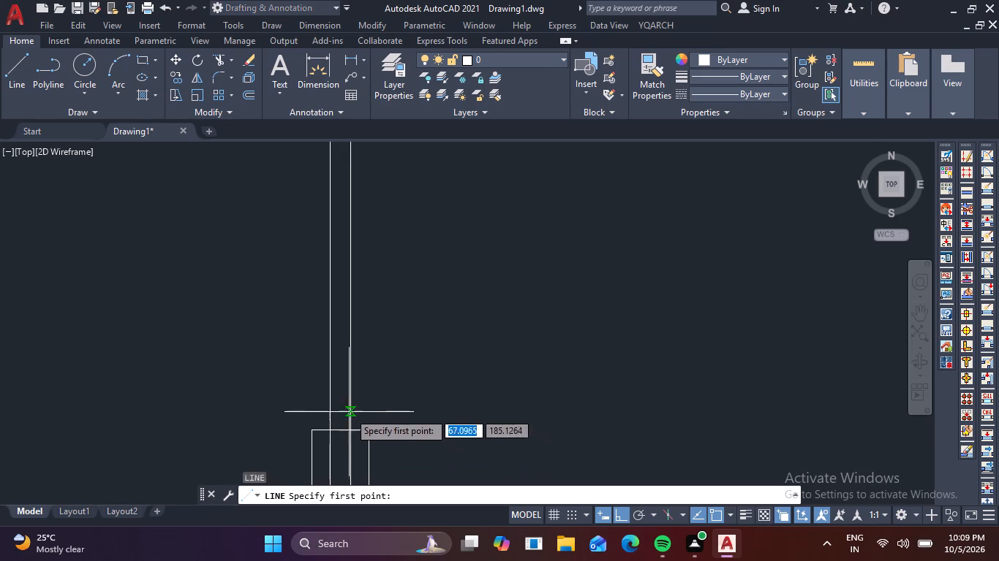
left_click(351, 428)
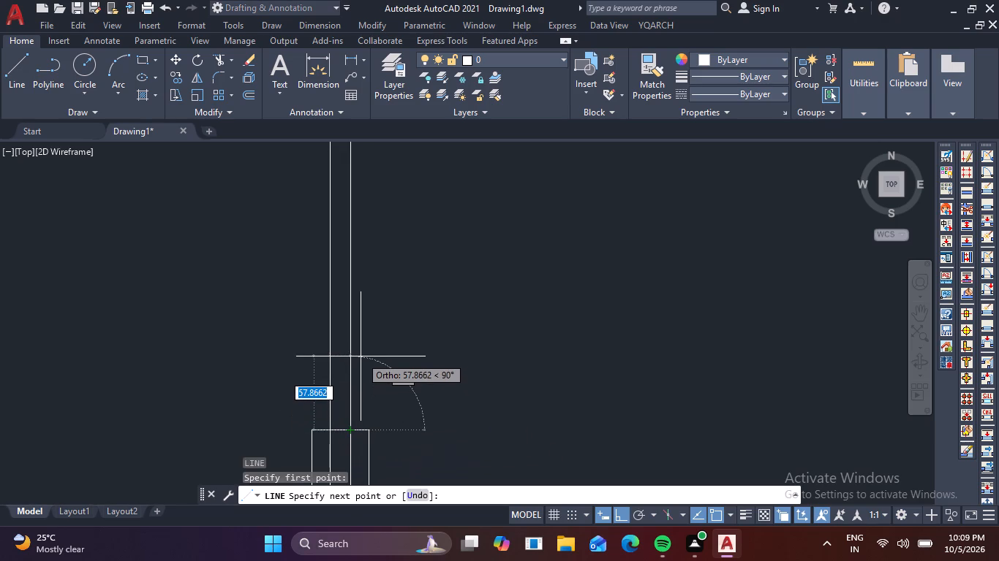
type("15")
key("space")
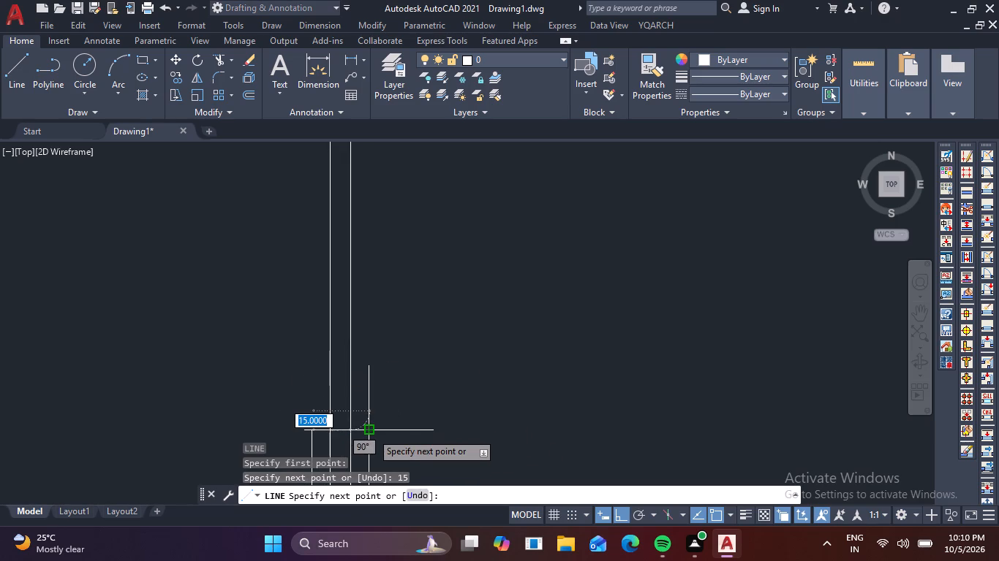
key("F8")
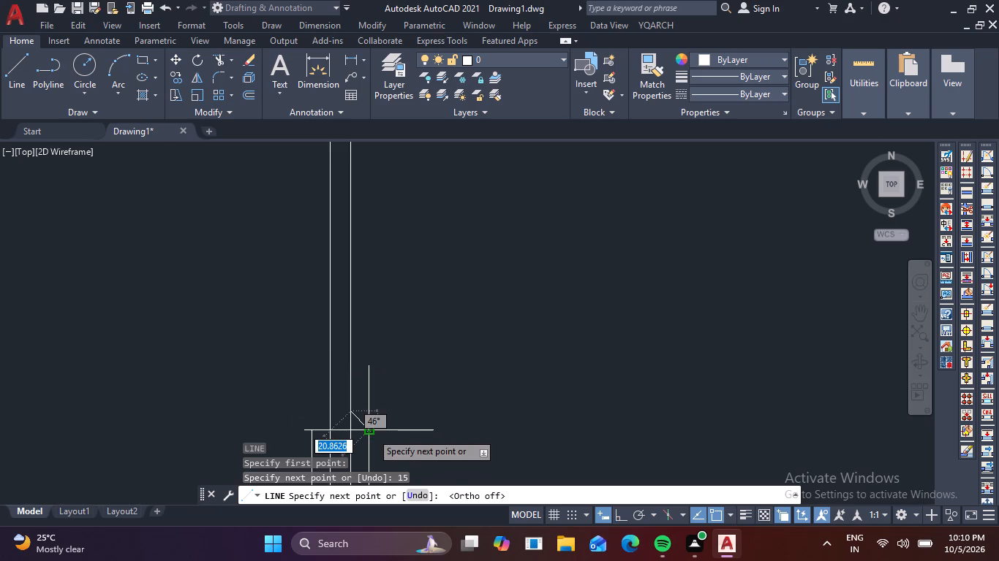
scroll(372, 432, "up", 3)
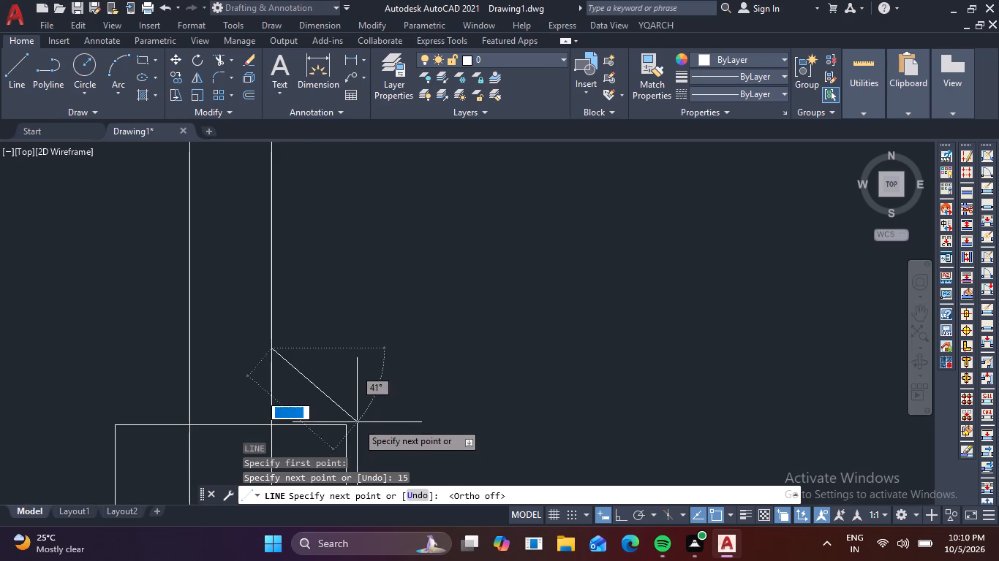
left_click(344, 427)
key("Escape")
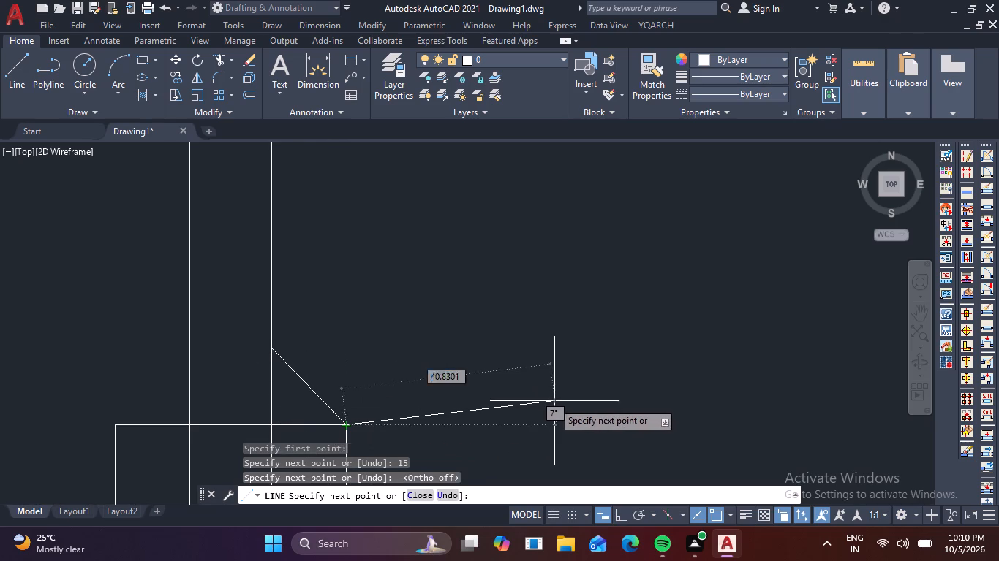
Draw a matching 15-unit line up from the left vertical's intersection with the top edge, continuing diagonally to the rectangle's upper-left corner.
middle_click_drag(501, 359, 787, 279)
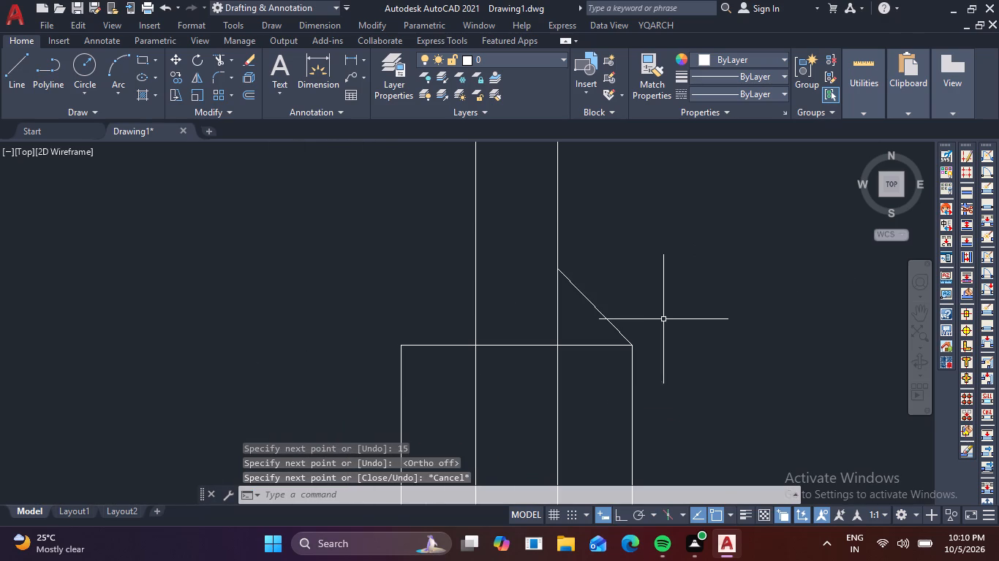
key("space")
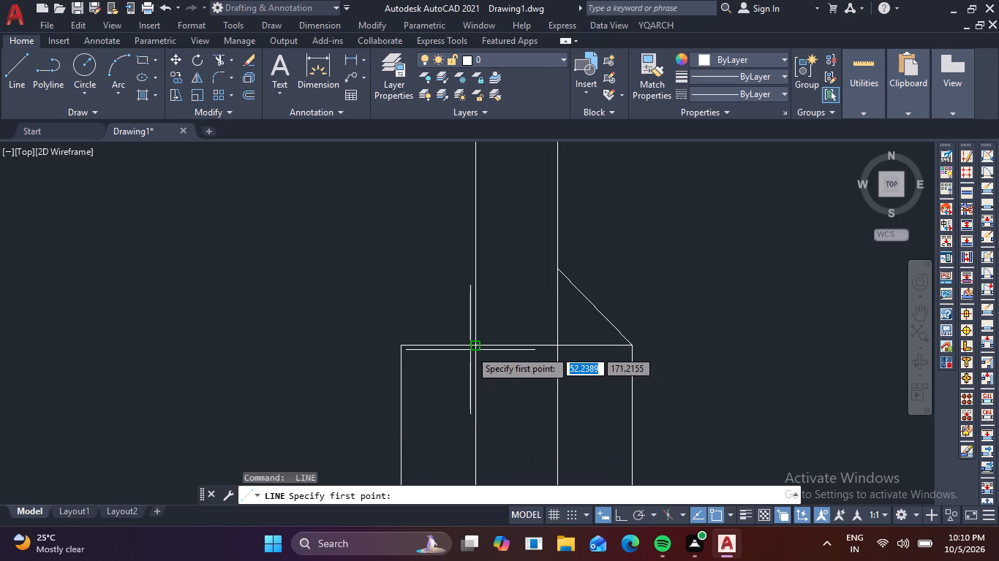
left_click(473, 344)
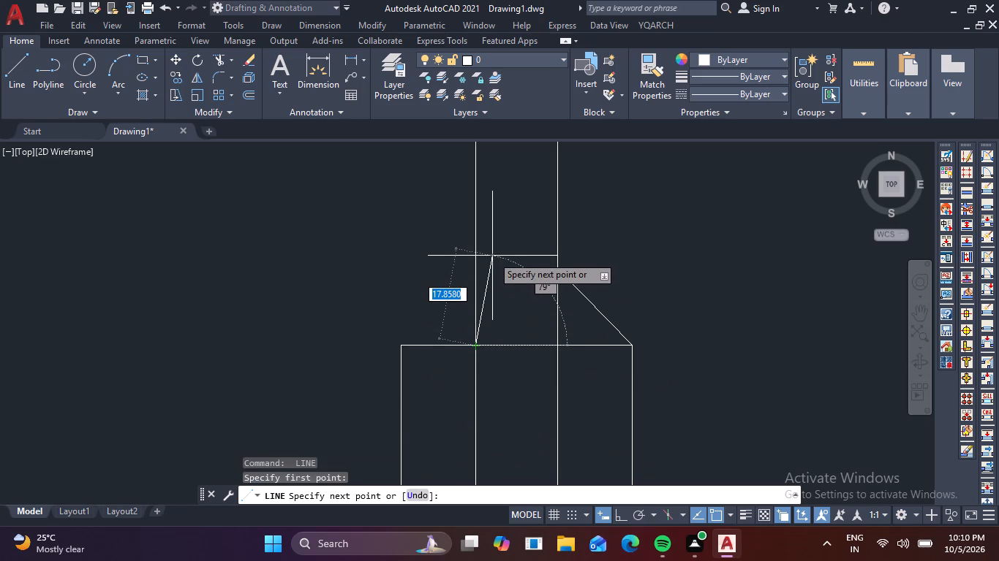
key("F8")
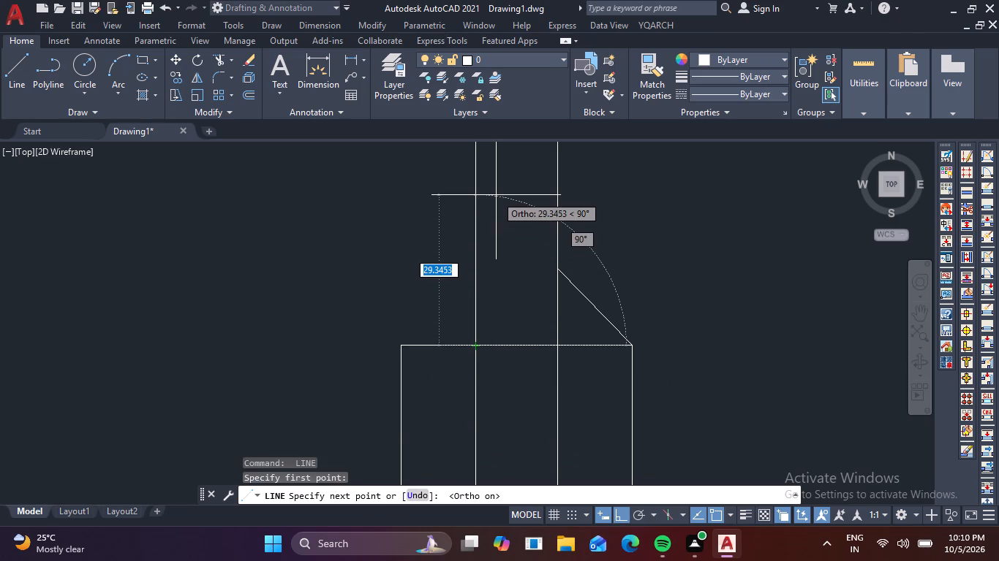
type("15b")
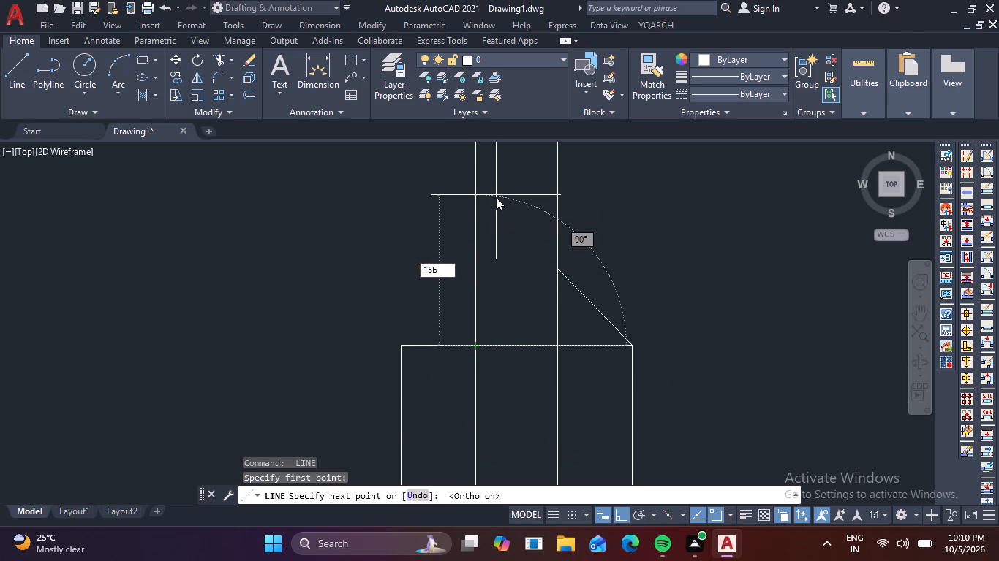
key("BackSpace")
key("space")
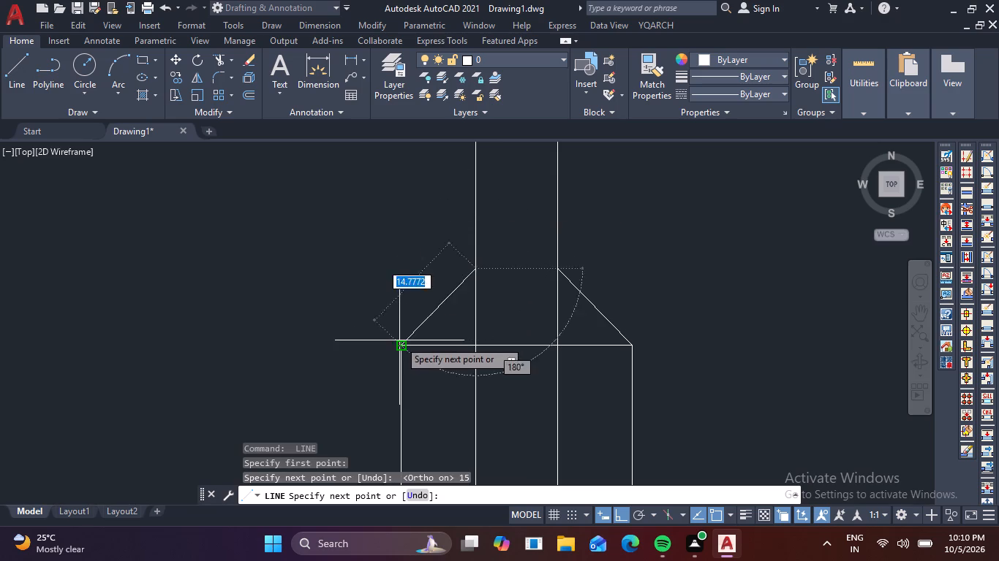
key("F8")
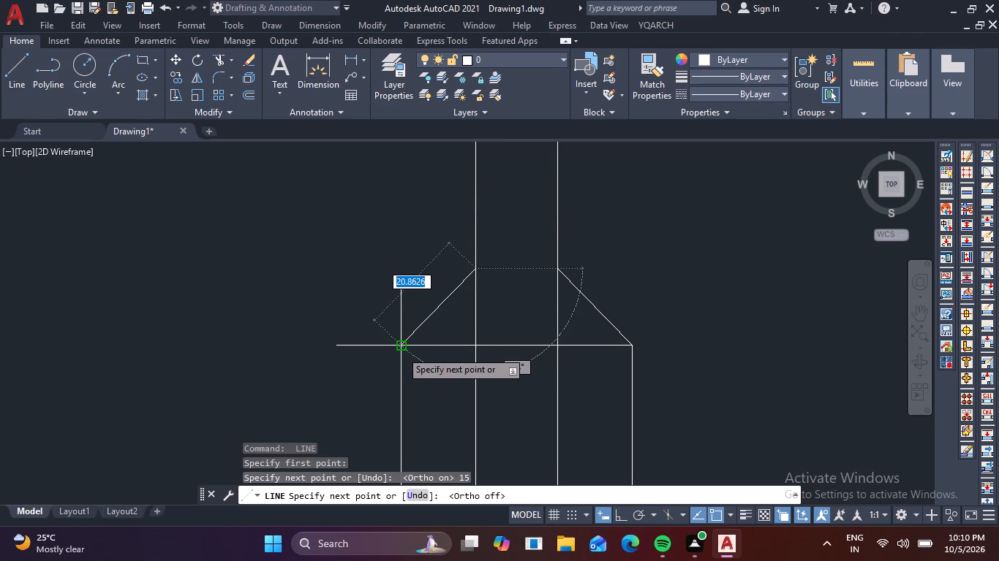
left_click(401, 351)
key("Escape")
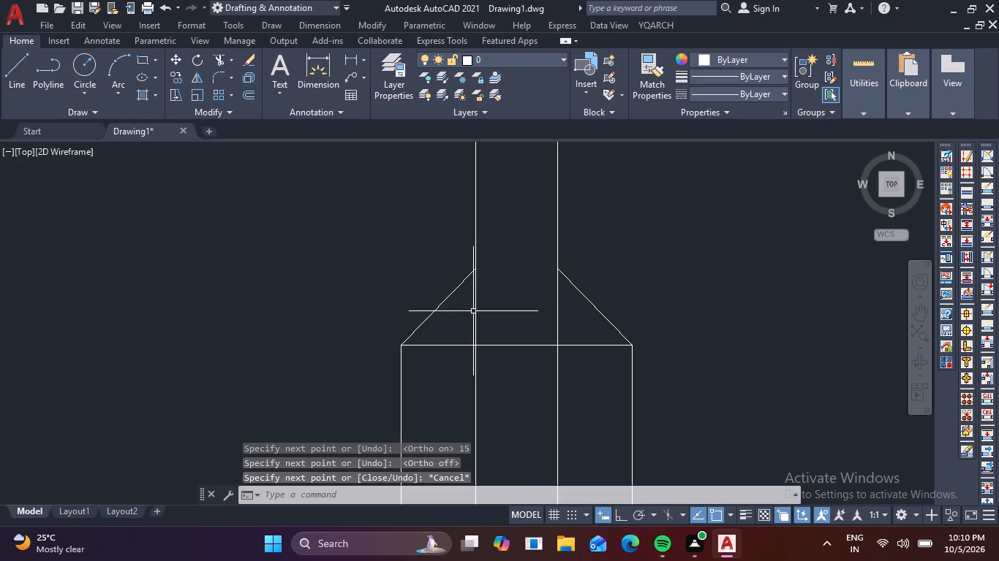
Delete the two 15-unit vertical helper lines, leaving both diagonals in place.
left_click(475, 313)
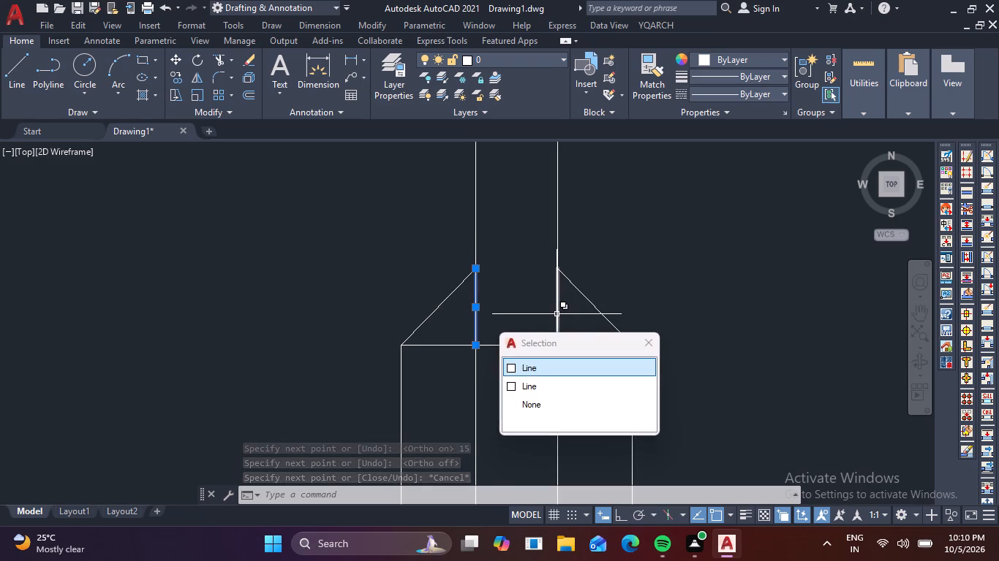
left_click(557, 314)
key("Delete")
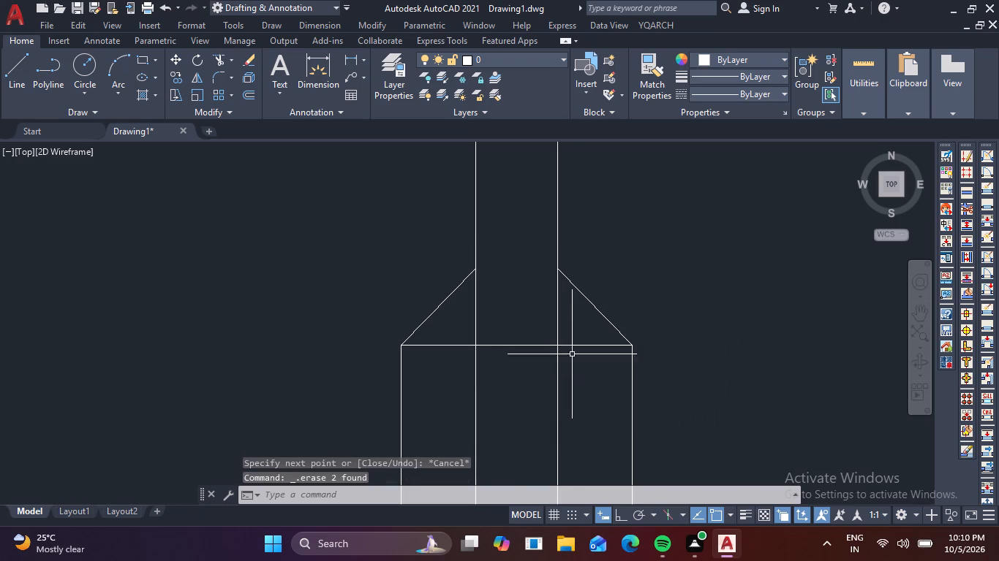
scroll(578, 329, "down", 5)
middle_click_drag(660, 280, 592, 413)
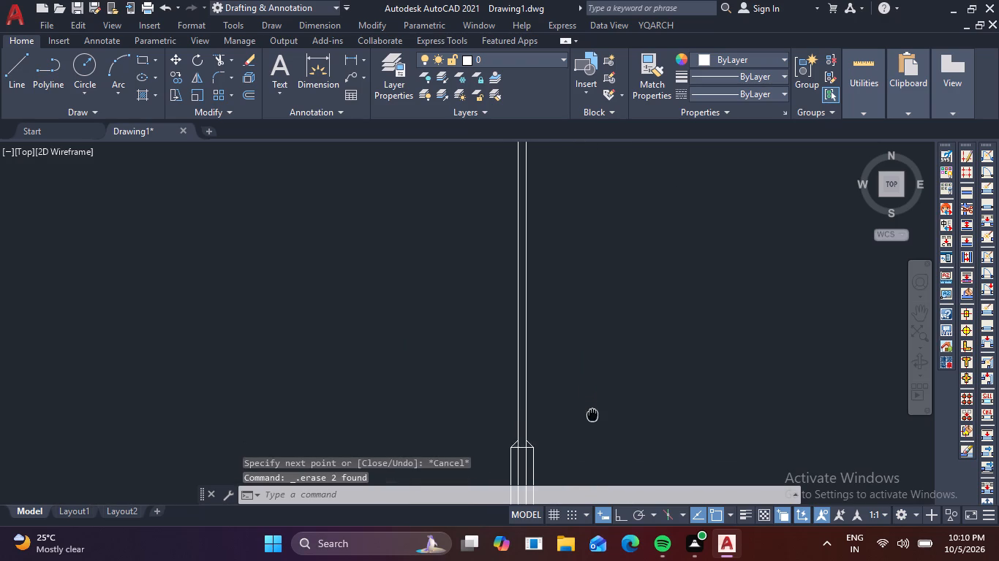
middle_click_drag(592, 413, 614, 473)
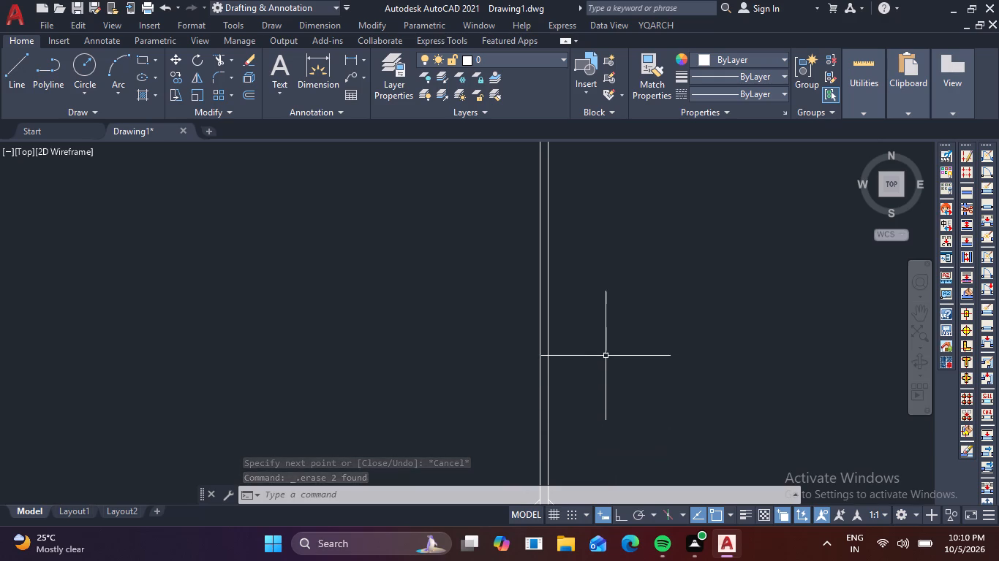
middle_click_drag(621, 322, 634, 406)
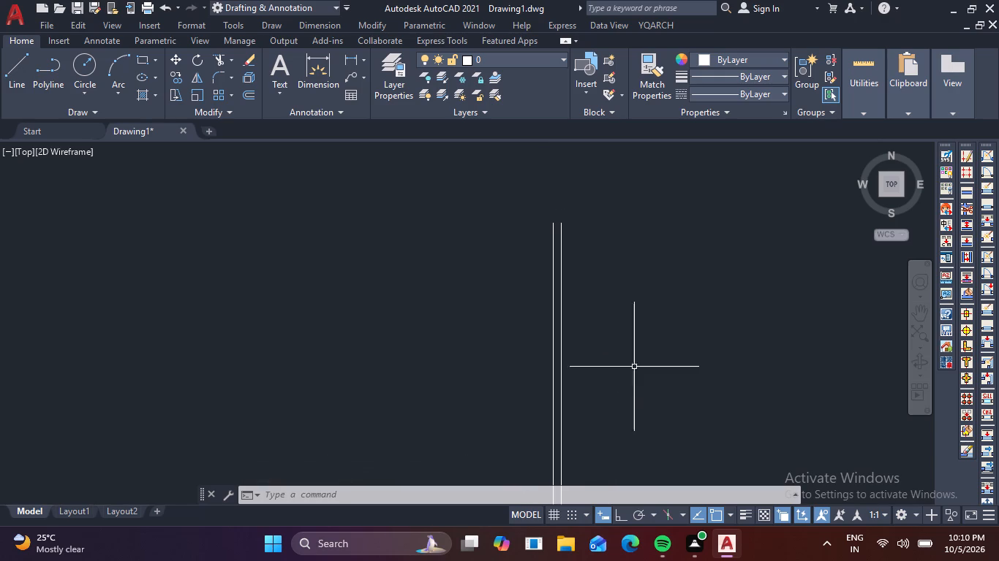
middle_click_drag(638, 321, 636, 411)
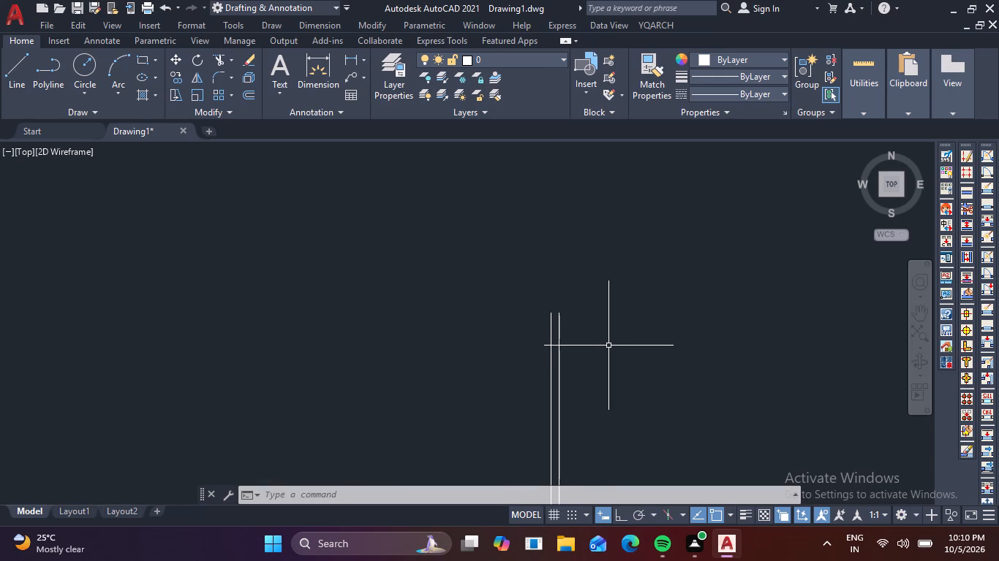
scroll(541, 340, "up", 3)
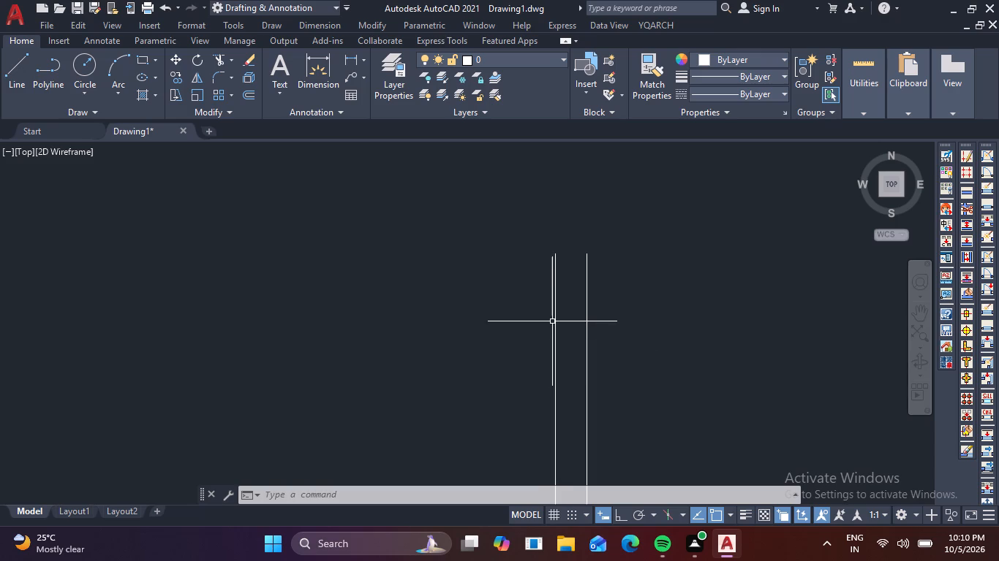
Close the top of the tall shaft with a line joining the upper endpoints of its two verticals.
type("l")
key("space")
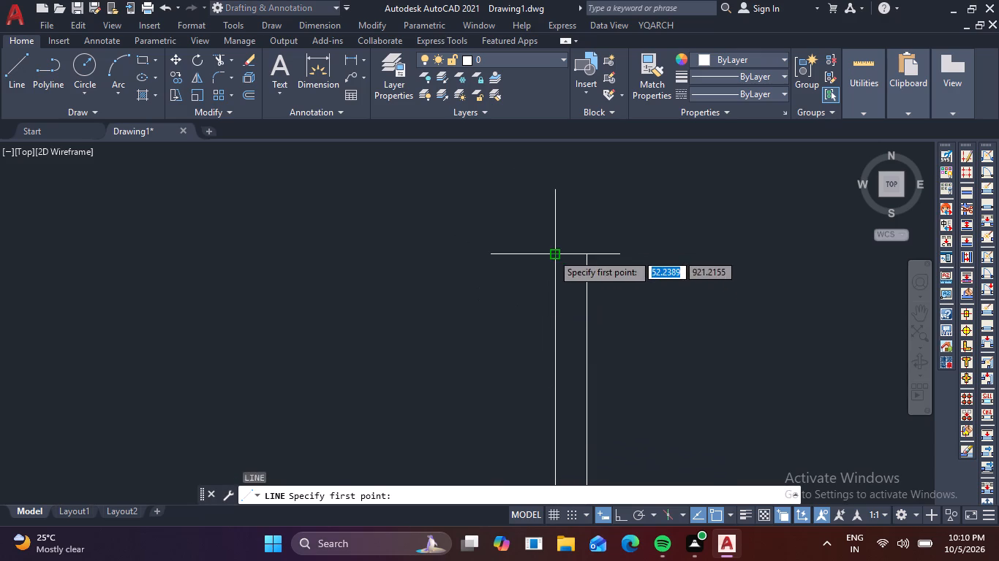
left_click(553, 253)
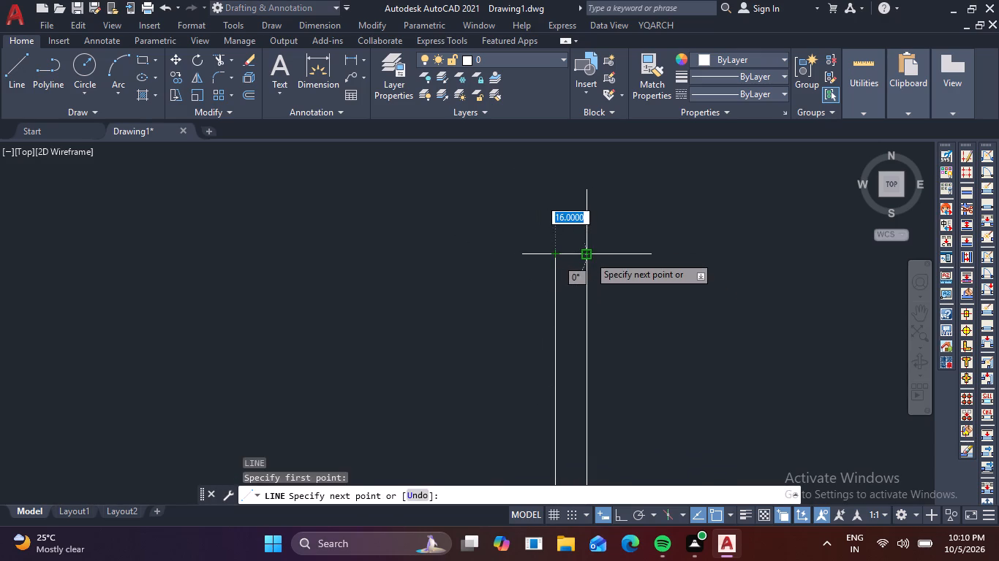
left_click(589, 256)
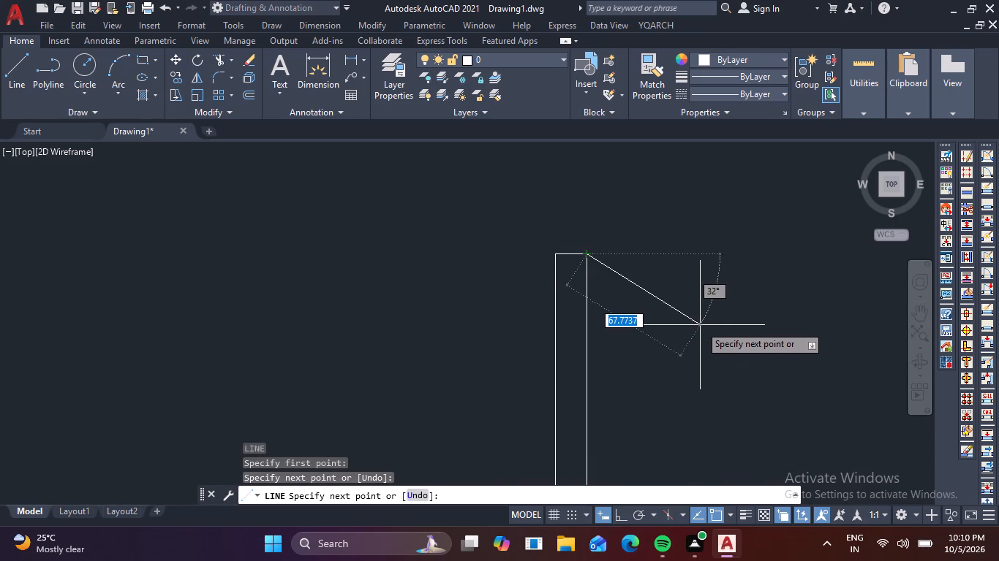
key("Escape")
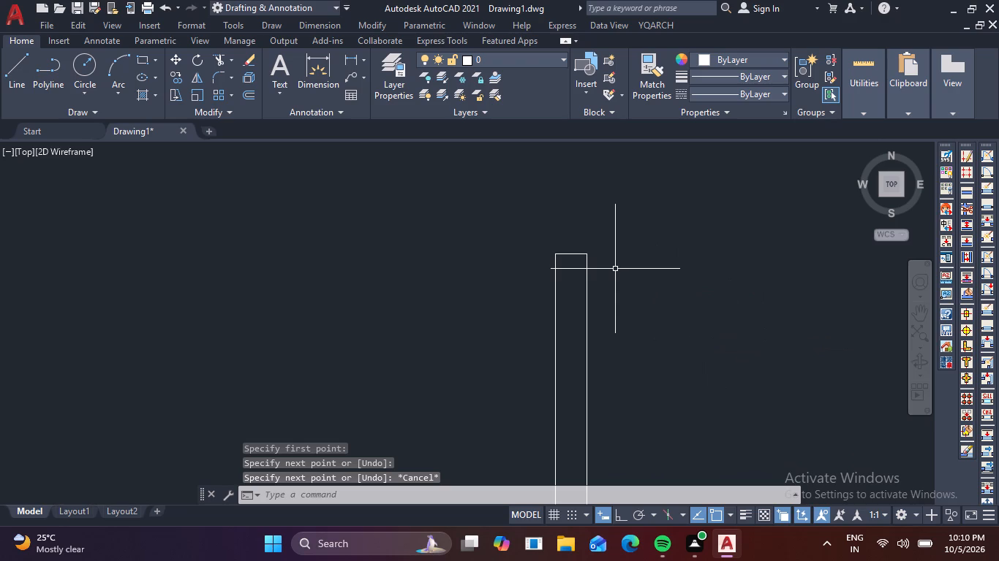
Draw a closed horizontal rectangle 121 wide by 16 high from lines in the empty space left of the shaft's top.
key("l")
key("space")
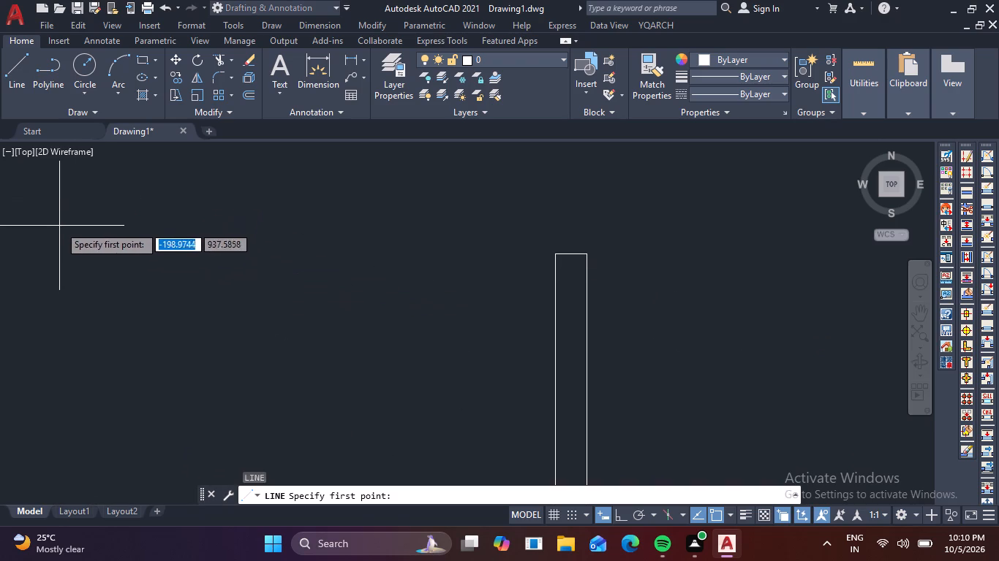
left_click(91, 275)
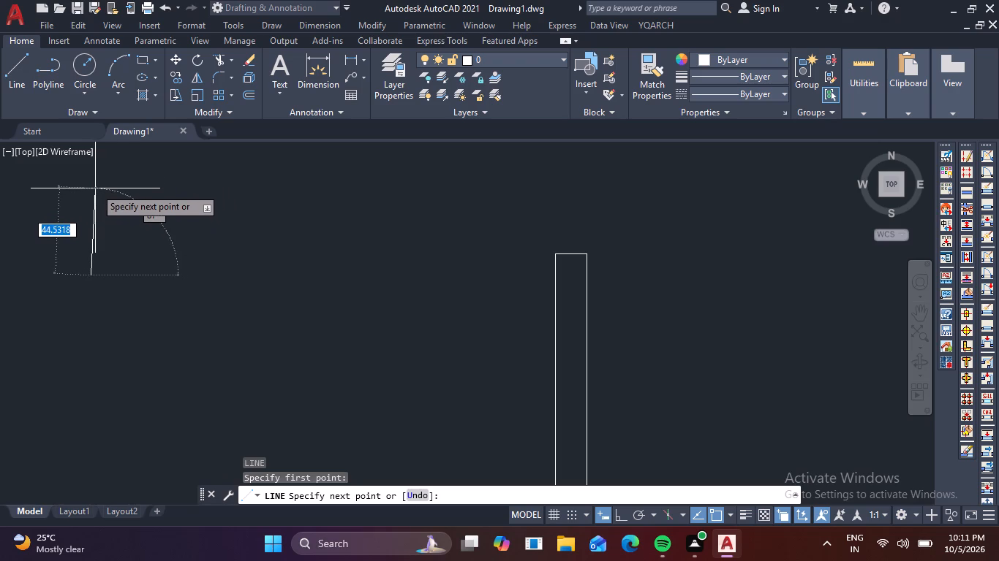
key("F8")
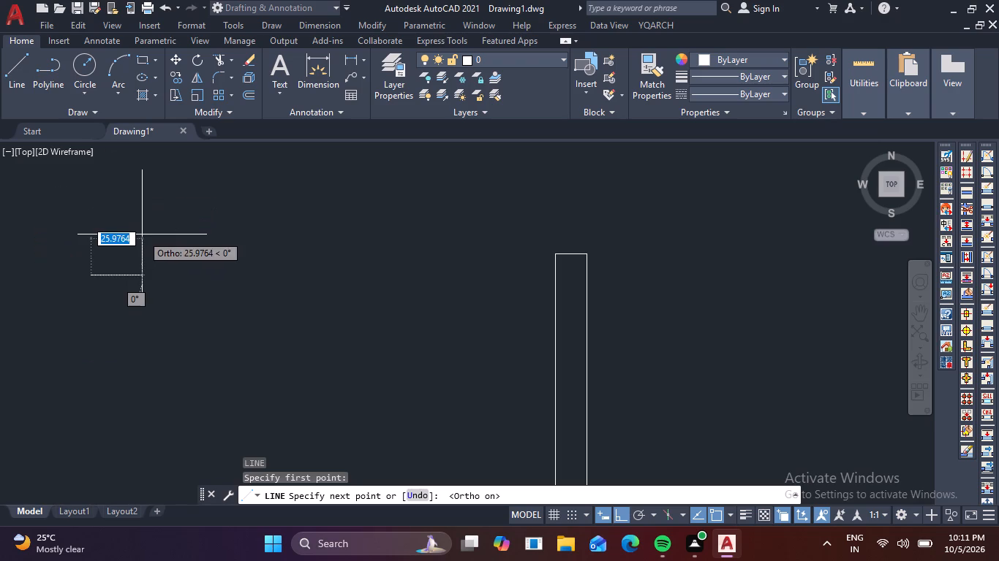
type("16")
key("space")
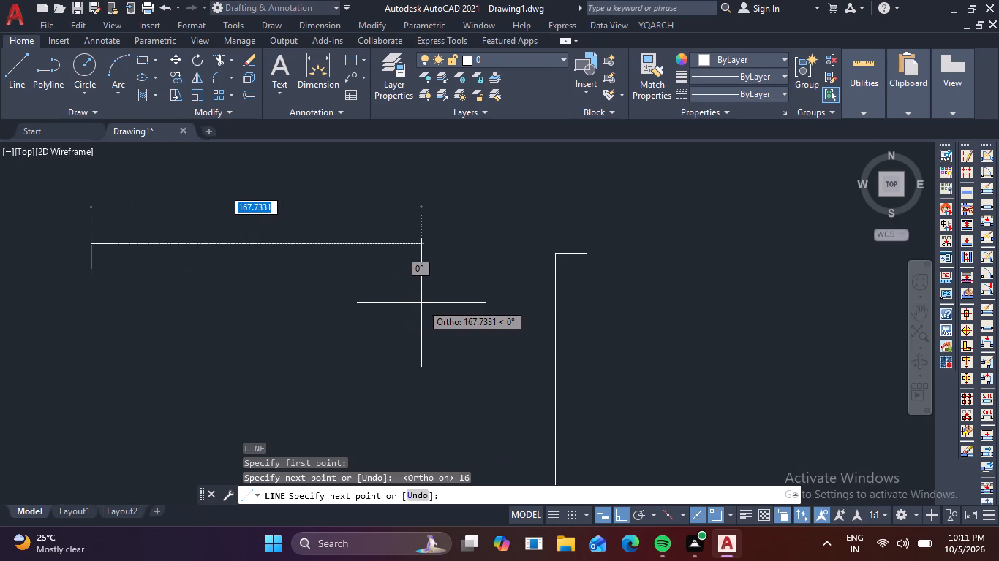
type("121")
key("space")
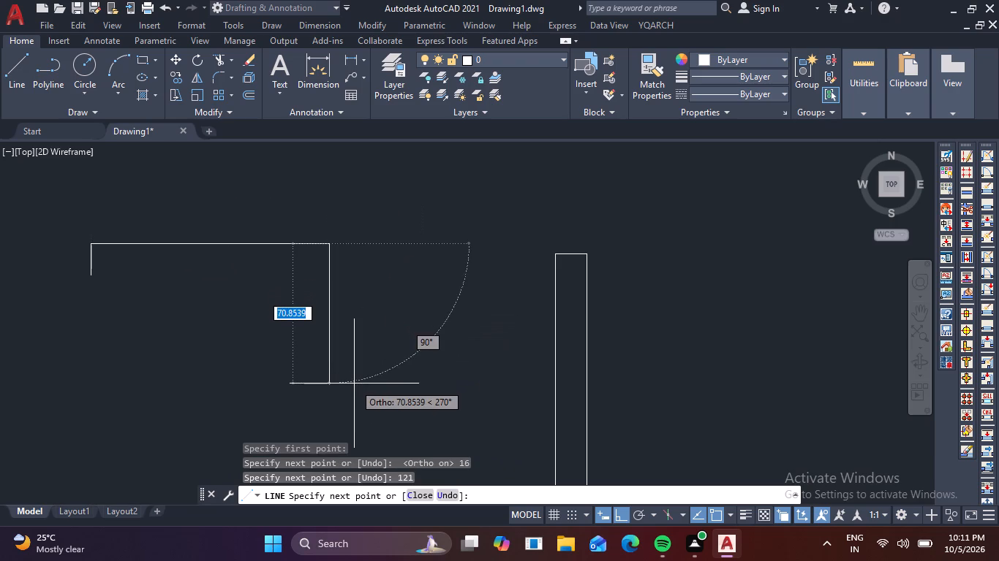
type("16")
key("space")
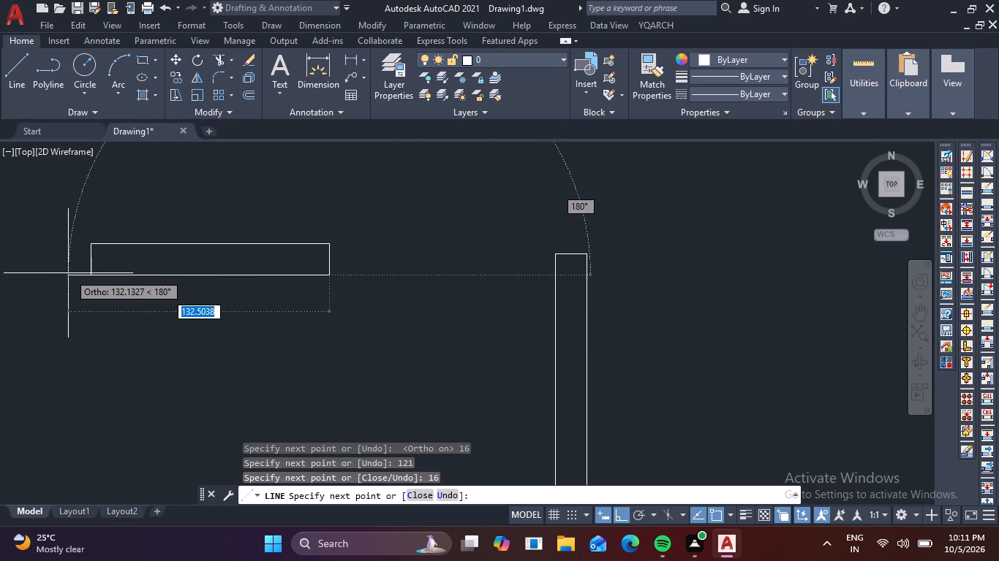
left_click(89, 272)
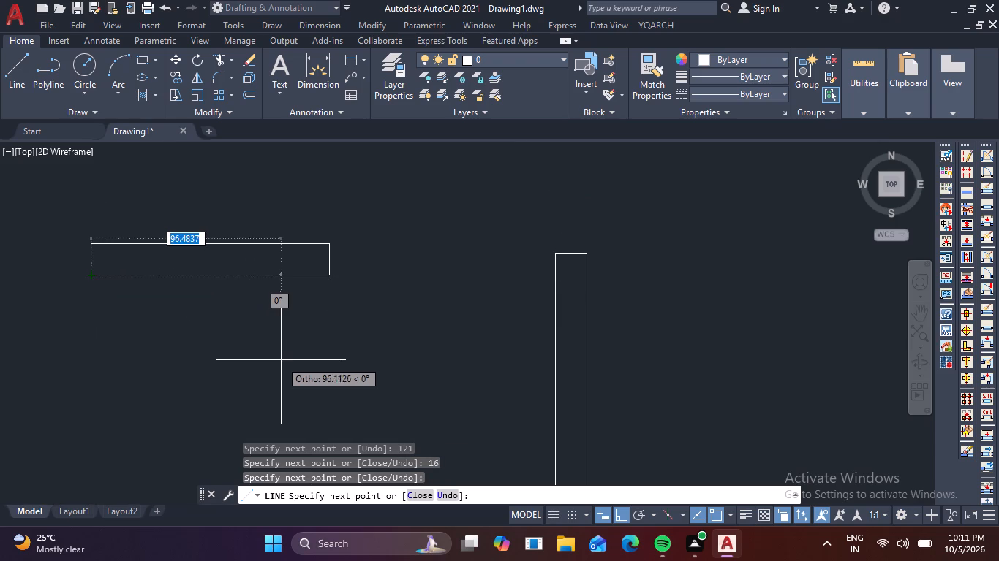
key("Escape")
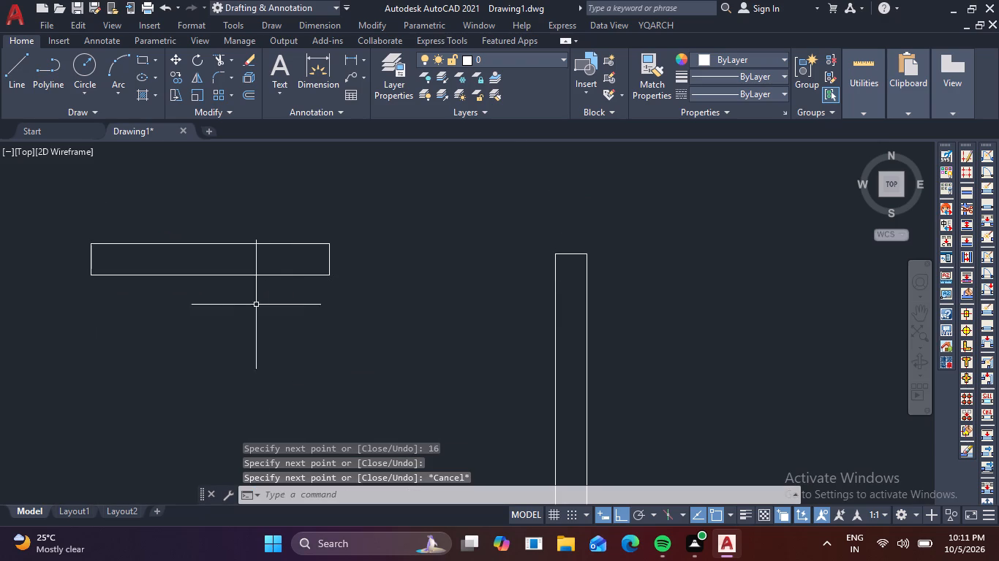
Move the 121 by 16 rectangle by its top-edge midpoint onto the shaft's center axis, slightly below the shaft's top edge.
left_click_drag(377, 307, 344, 284)
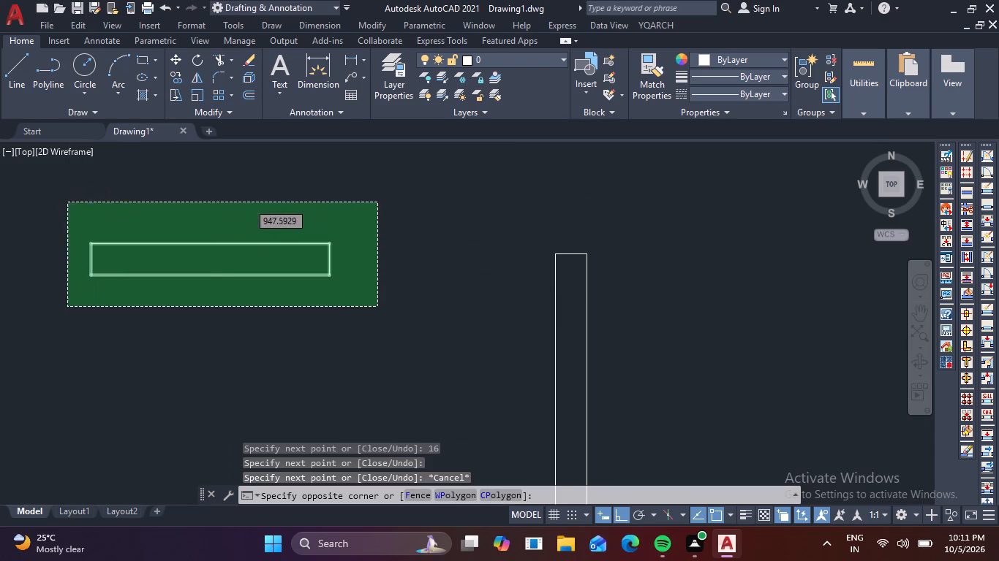
left_click(67, 202)
type("m")
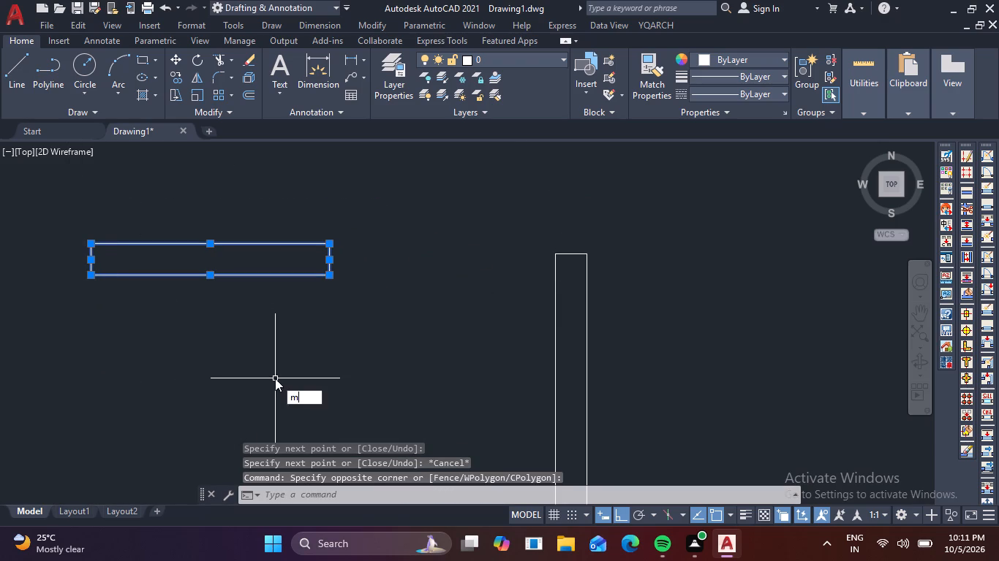
key("space")
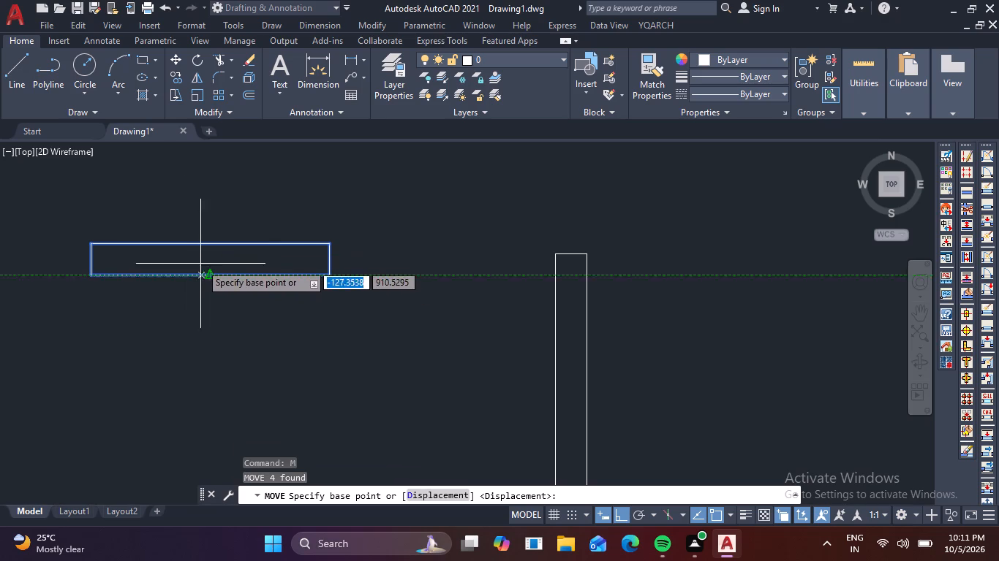
left_click(211, 243)
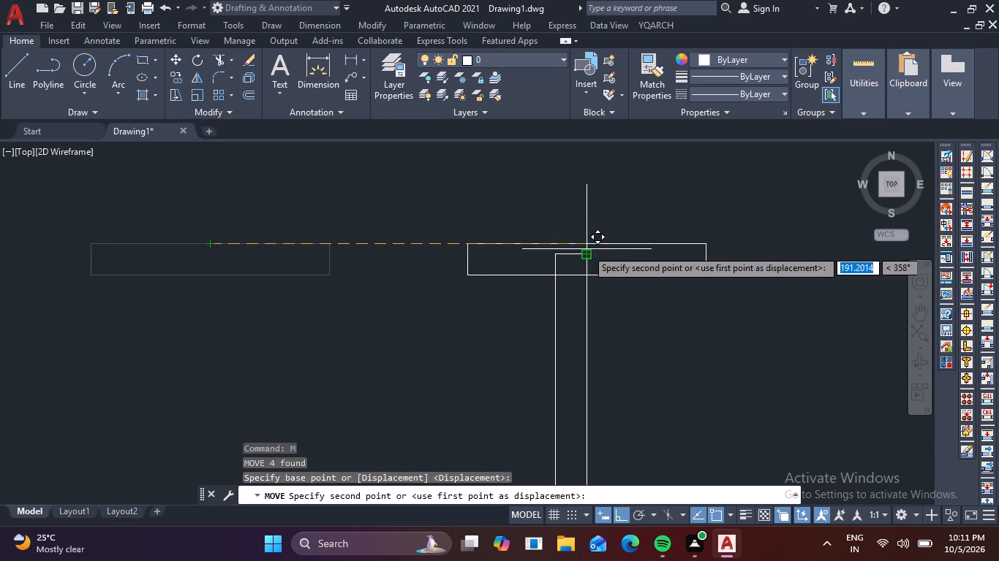
key("F8")
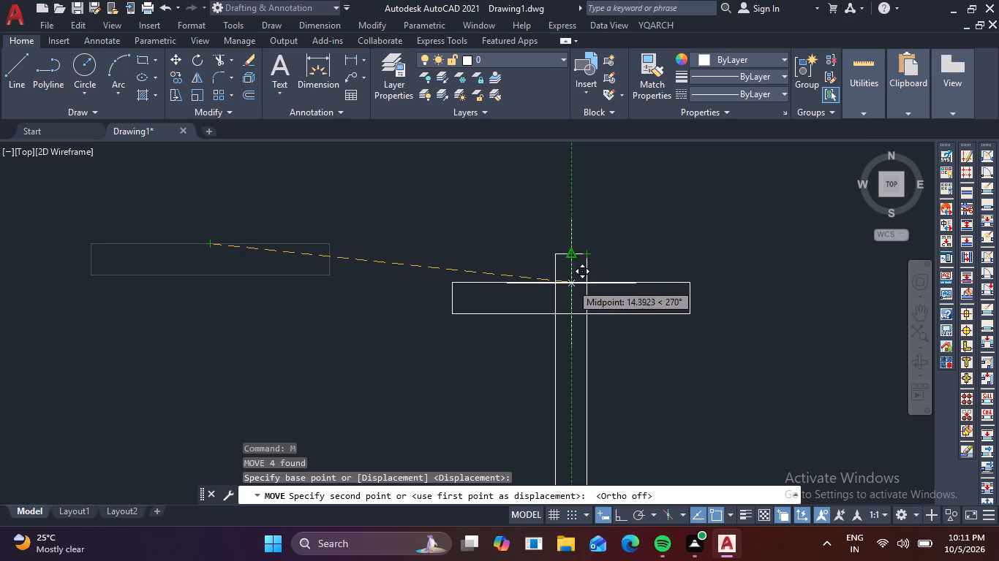
left_click(571, 287)
Draw a closed horizontal rectangle 60 wide by 10 high from lines in the empty space left of the shaft.
scroll(769, 351, "down", 4)
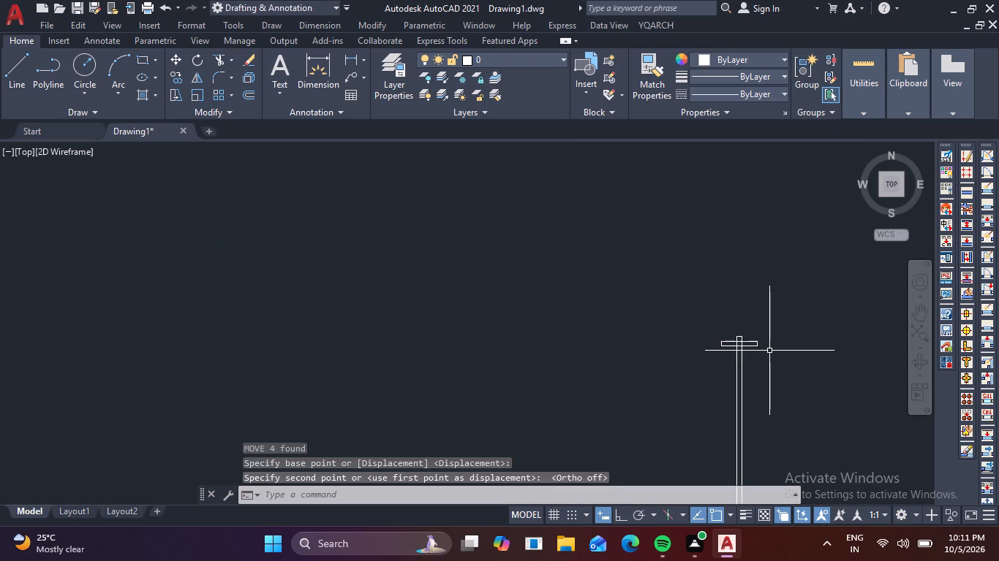
middle_click_drag(791, 375, 634, 245)
middle_click(634, 245)
middle_click(630, 224)
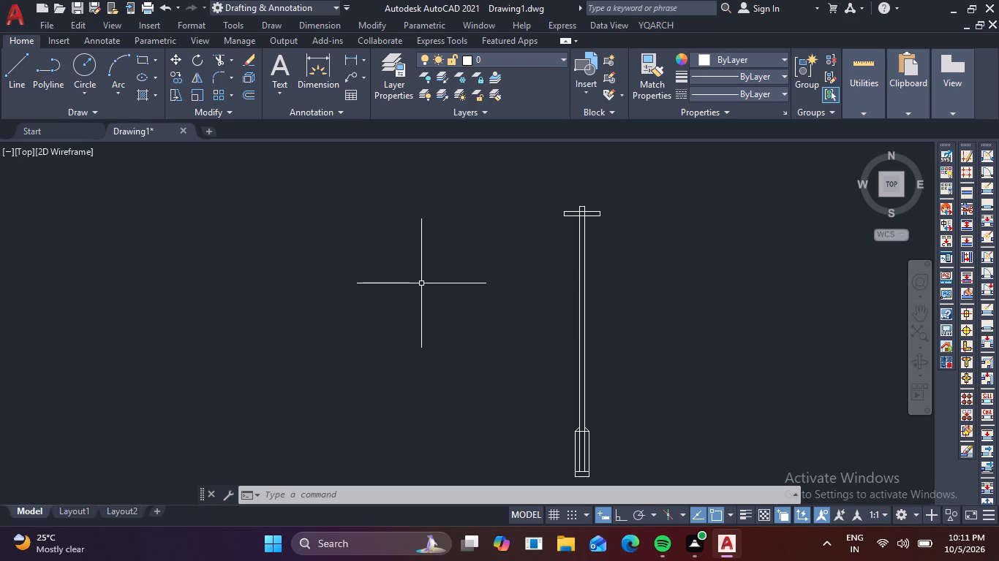
key("l")
key("space")
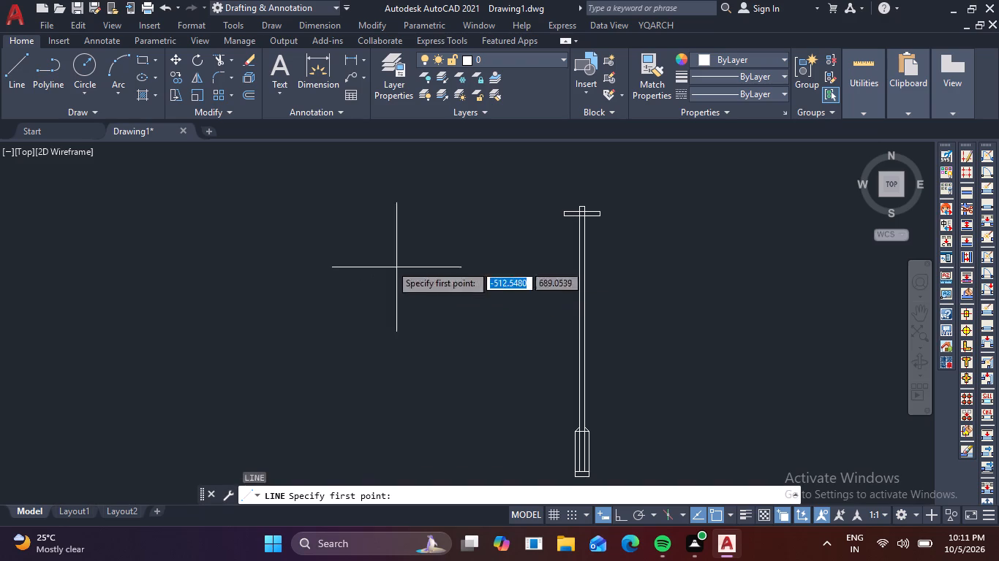
scroll(371, 275, "up", 2)
middle_click_drag(531, 266, 287, 286)
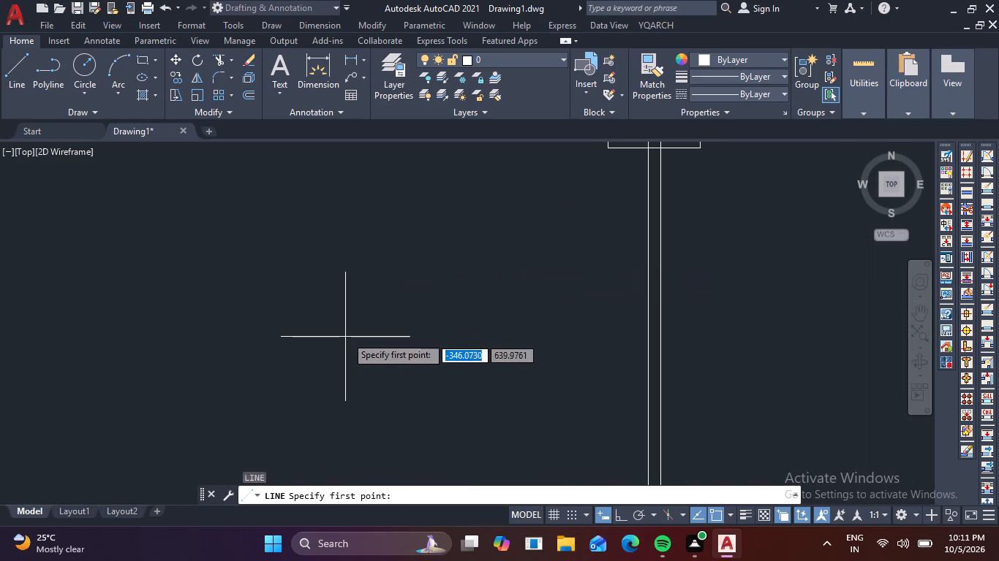
left_click(265, 324)
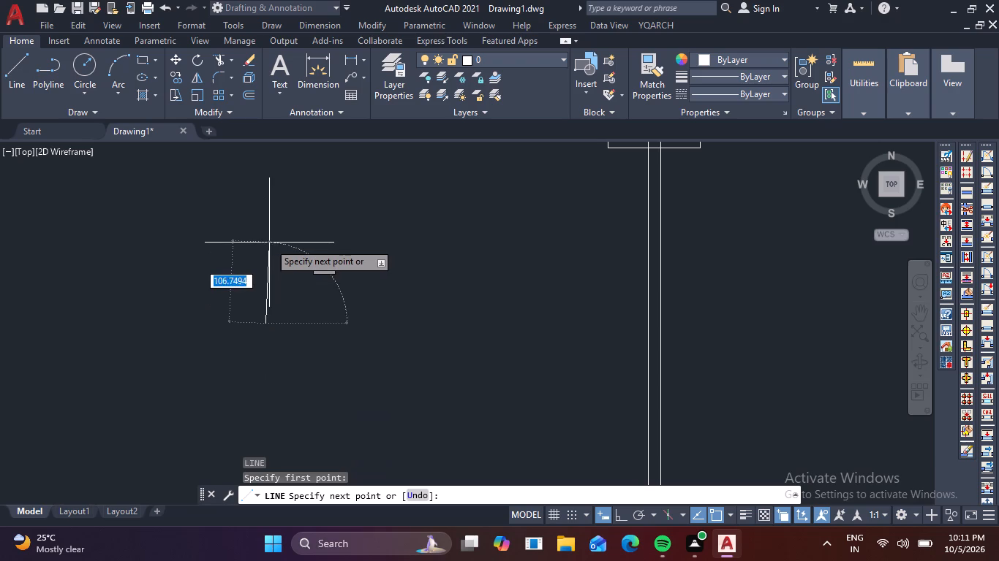
key("F8")
key("1")
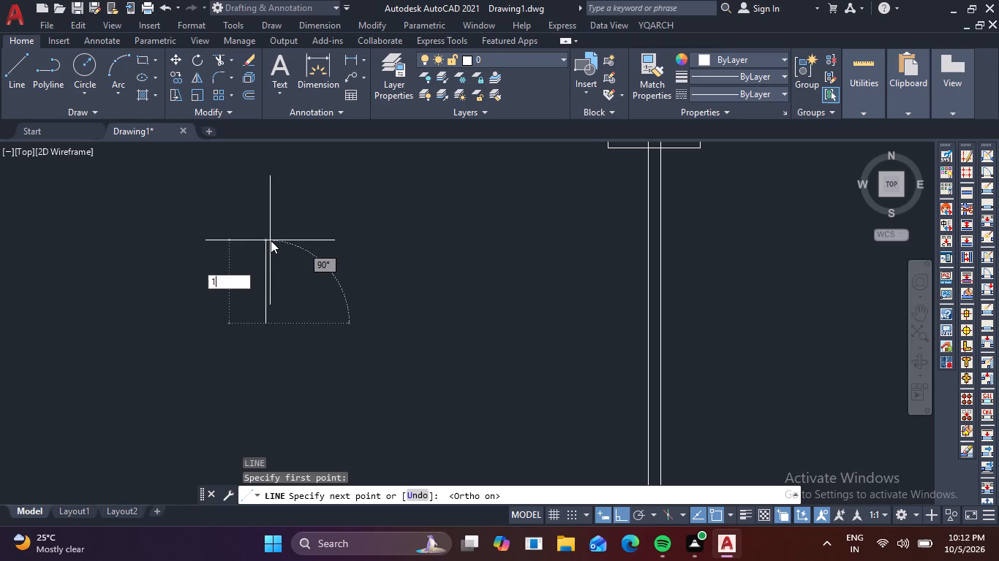
key("0")
key("space")
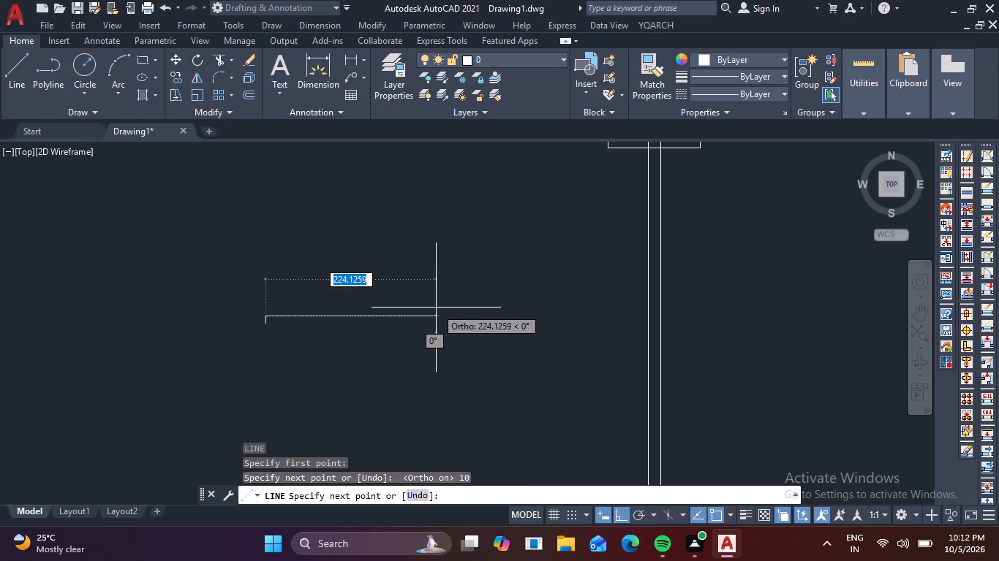
type("60")
key("space")
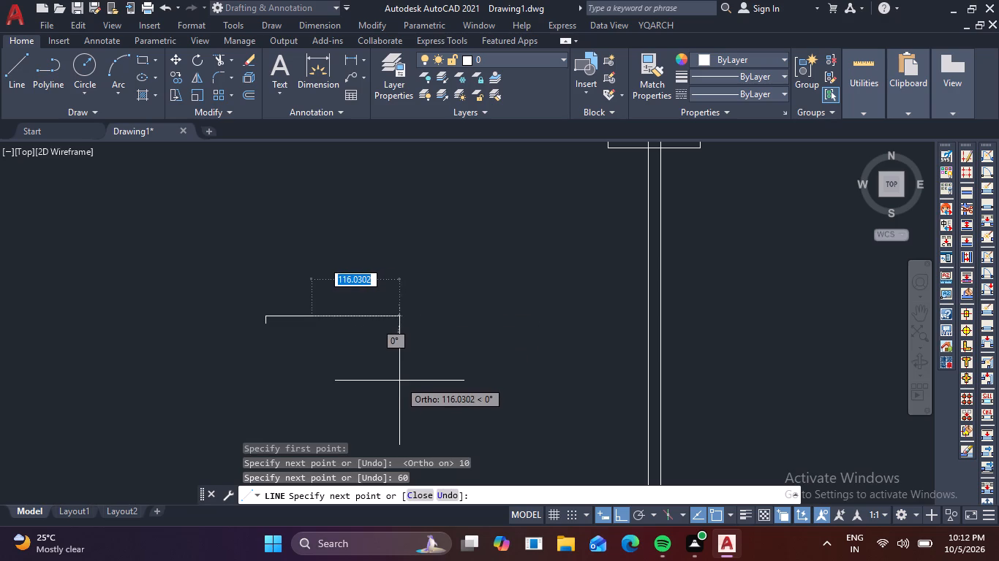
type("10")
key("space")
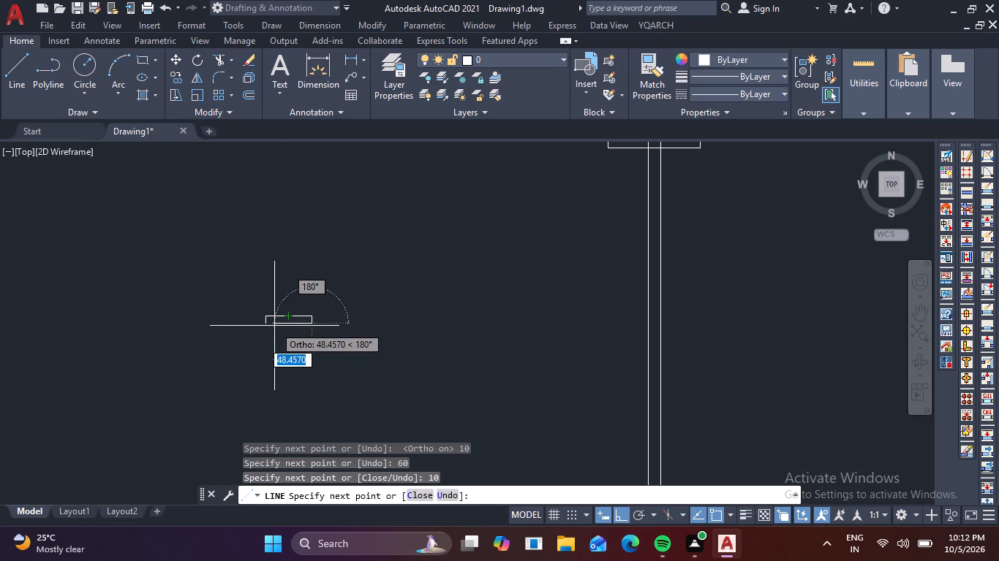
scroll(269, 325, "up", 2)
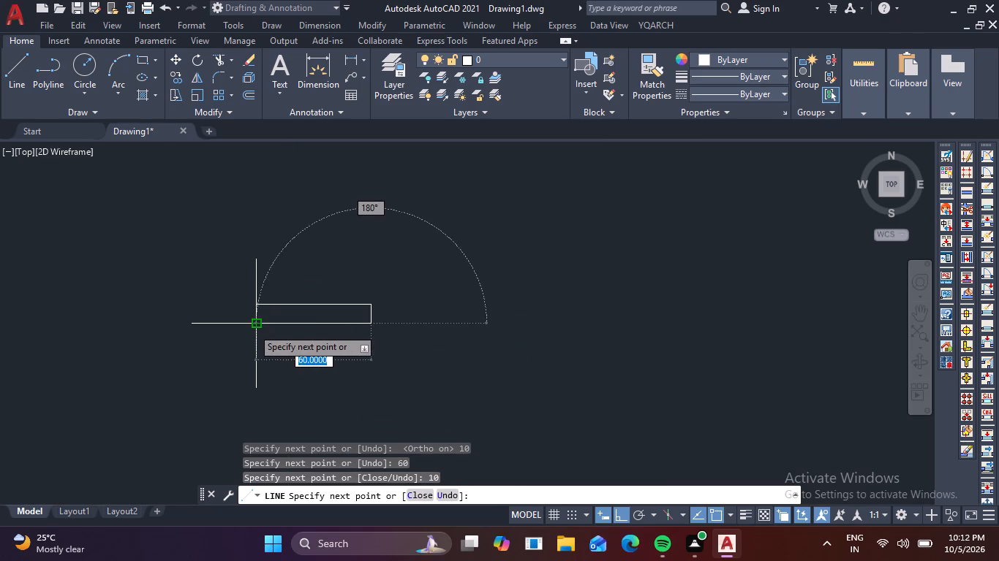
left_click(252, 328)
key("Escape")
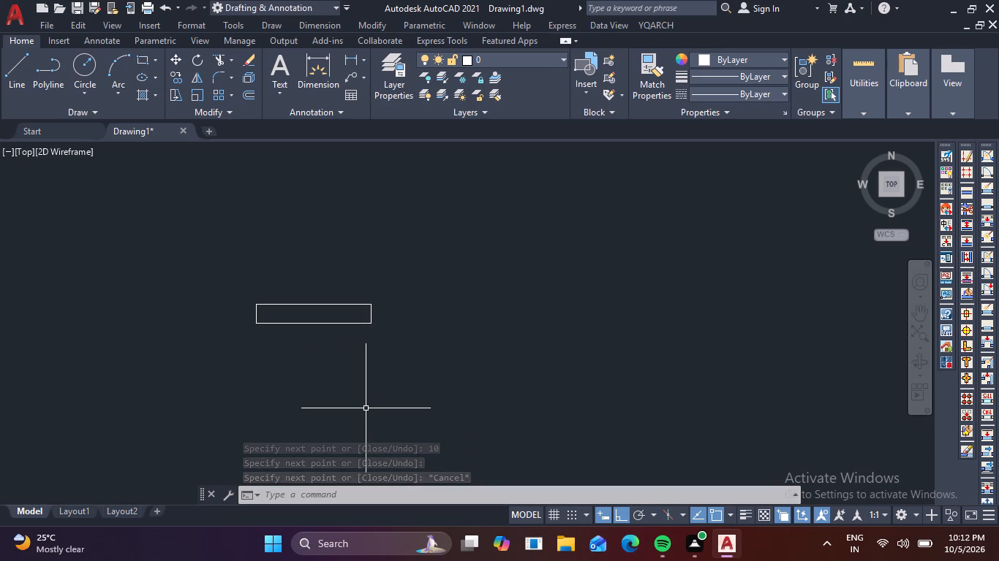
Draw a closed horizontal rectangle 50 wide by 6 high from lines in the empty space below the 60 by 10 rectangle.
scroll(366, 408, "up", 2)
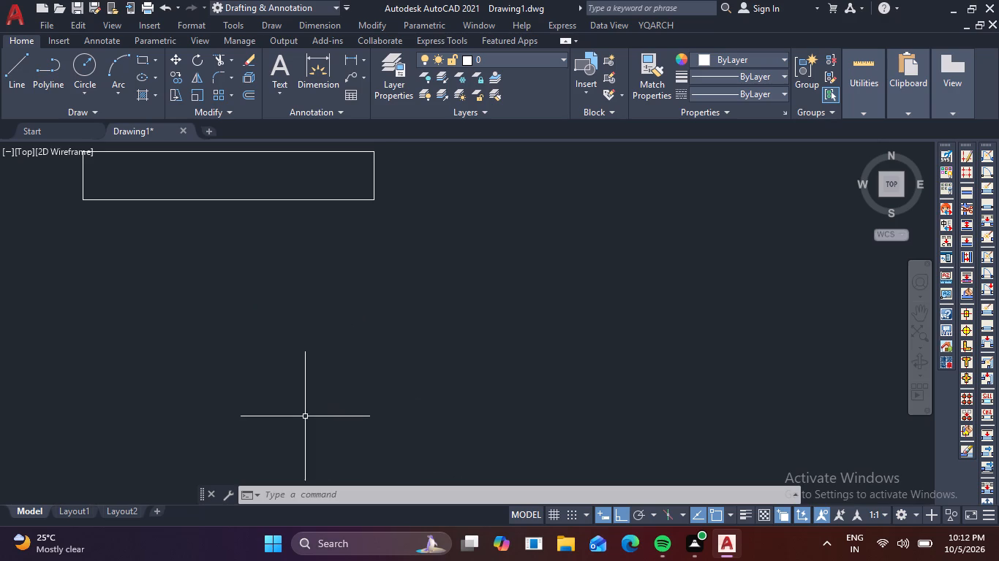
type("l")
key("space")
left_click(252, 350)
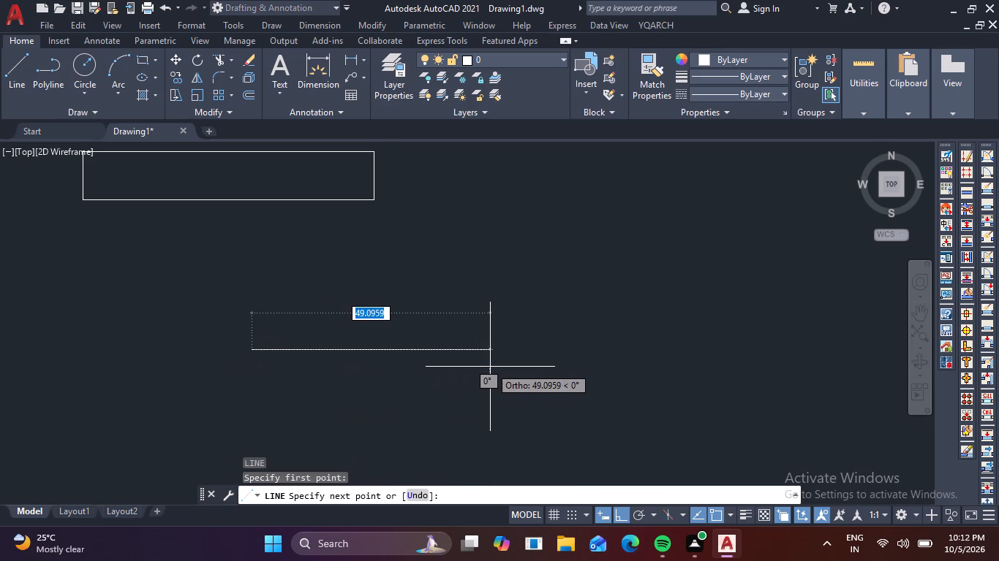
key("5")
type("0")
key("space")
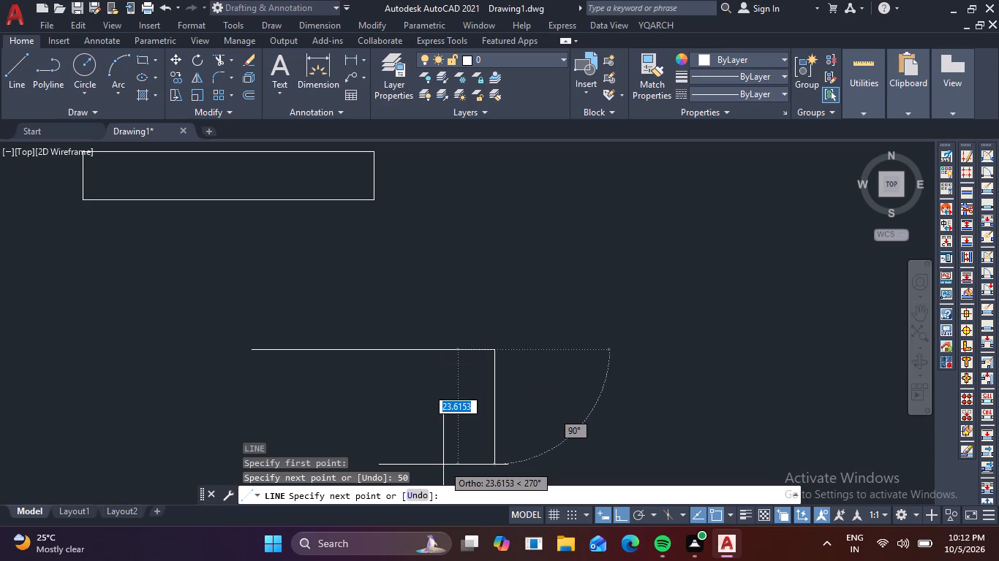
key("6")
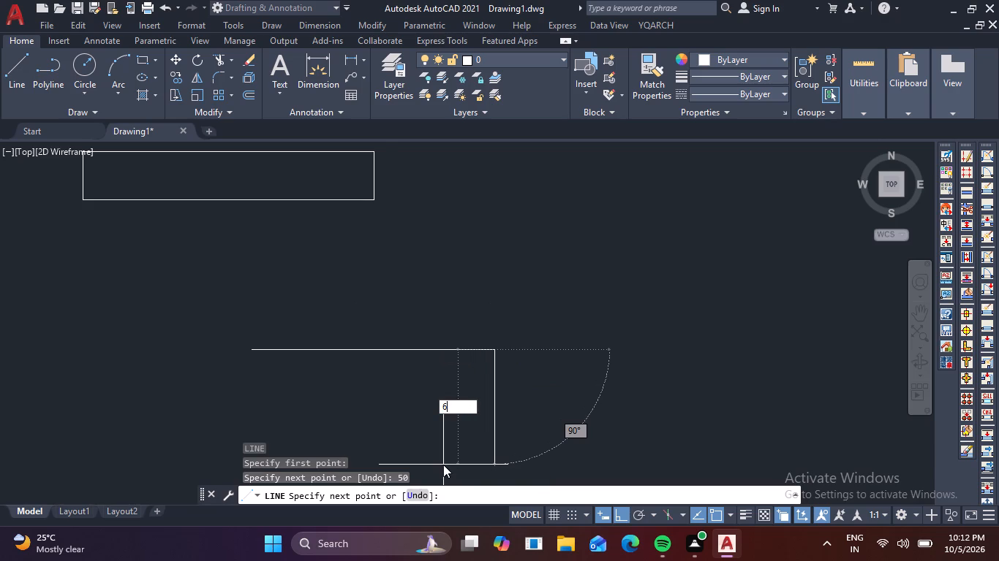
key("space")
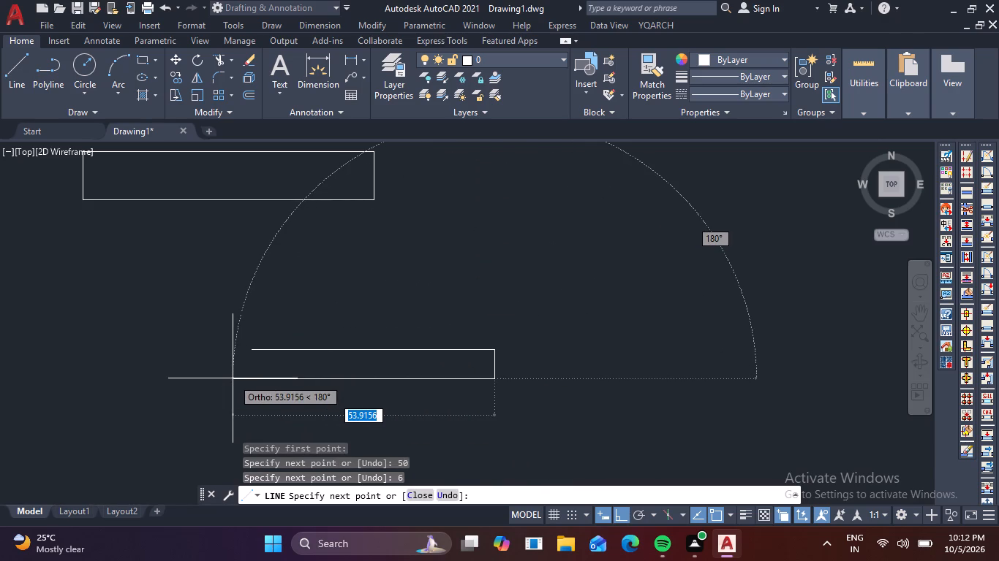
type("50")
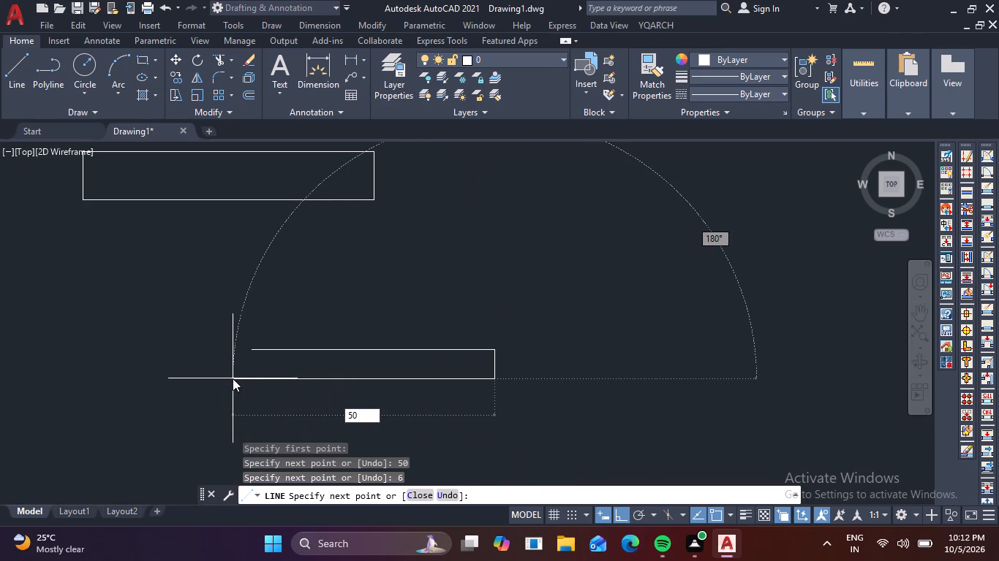
key("space")
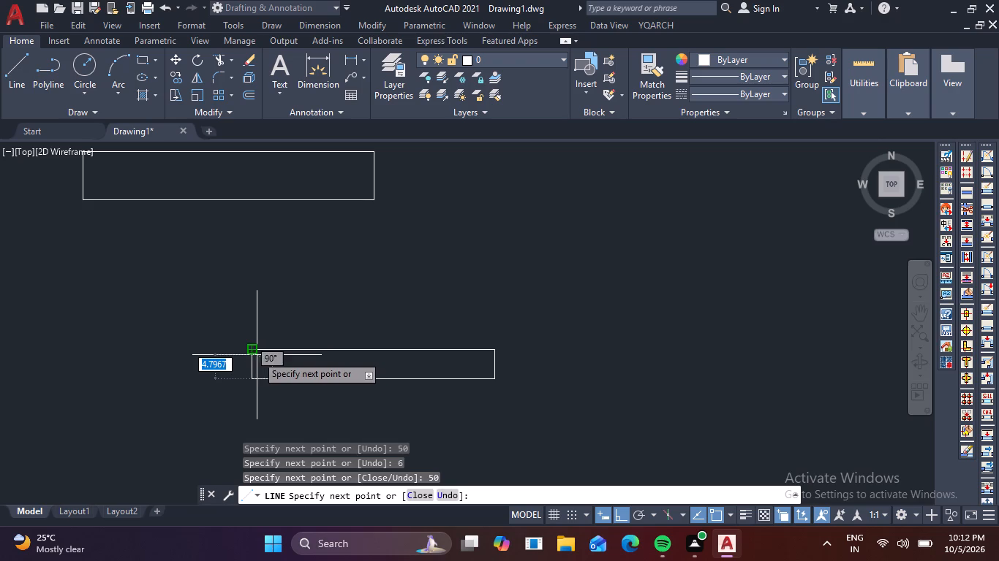
left_click(255, 351)
key("Escape")
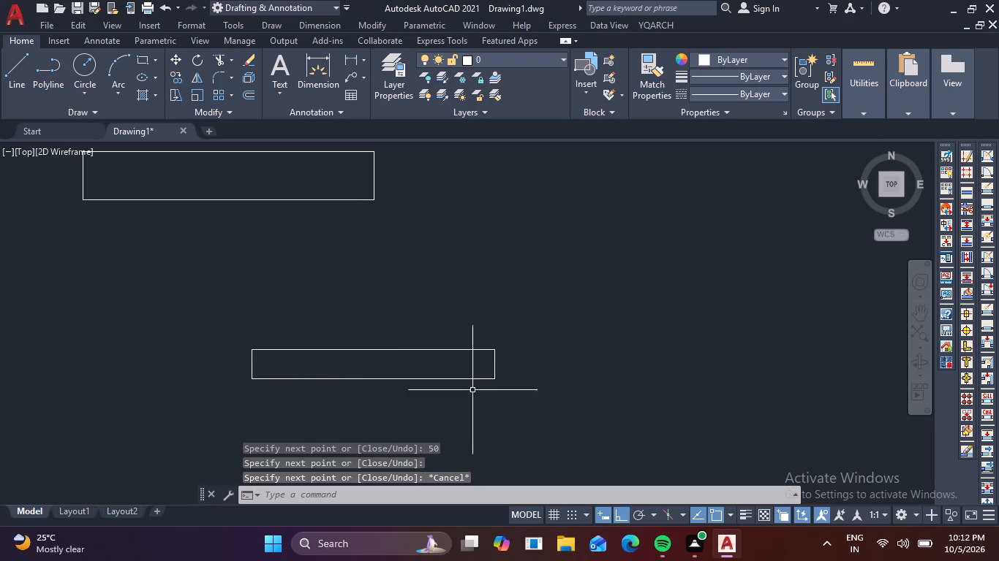
Move the 50 by 6 rectangle by its top-edge midpoint to the bottom-edge midpoint of the 60 by 10 rectangle.
left_click_drag(519, 384, 489, 368)
left_click(262, 326)
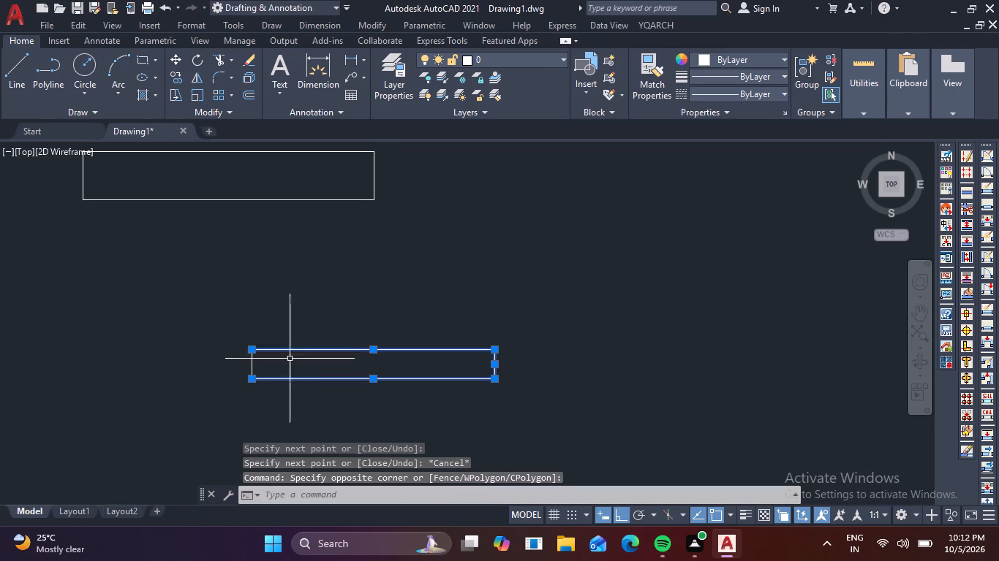
left_click_drag(276, 366, 268, 362)
left_click(219, 341)
key("m")
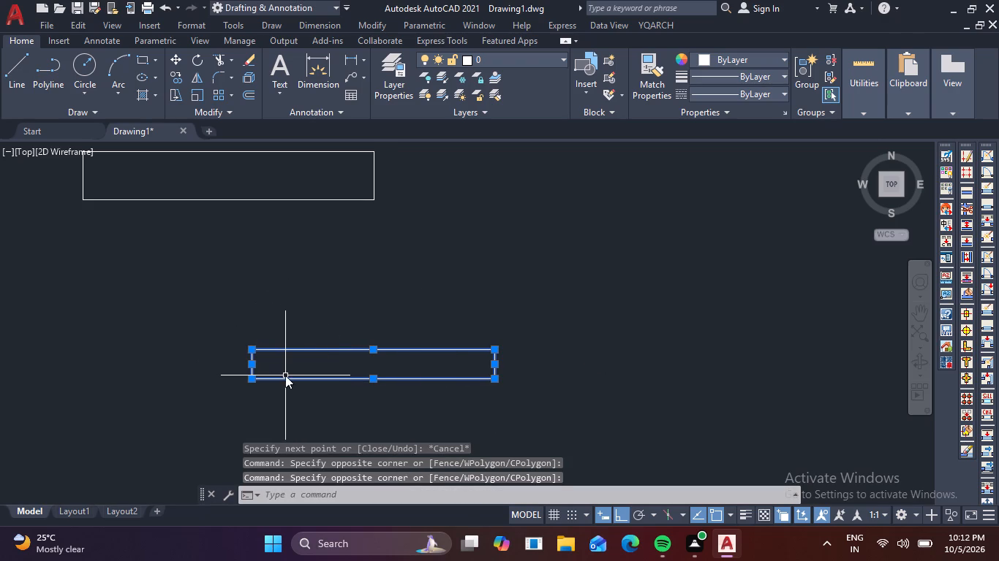
key("space")
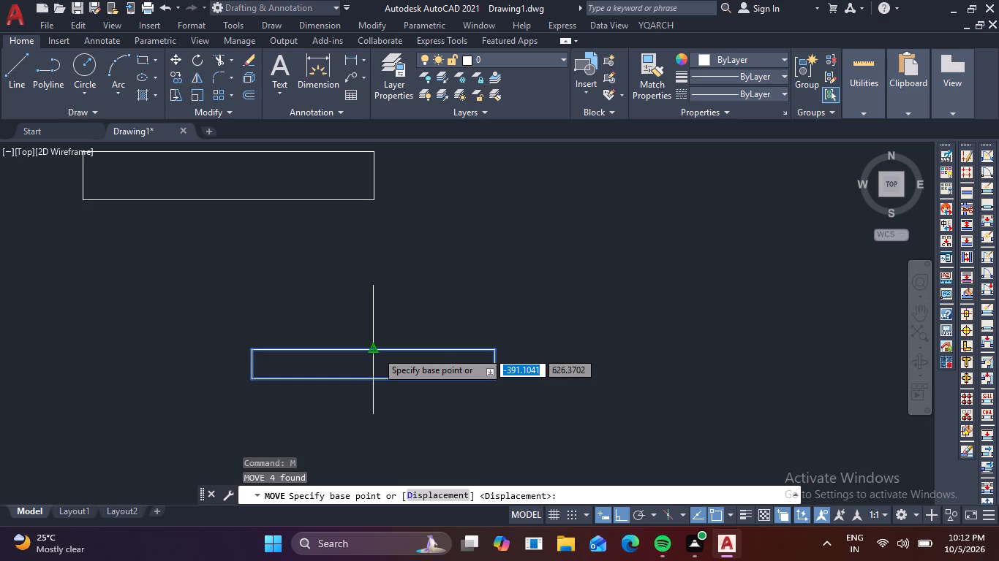
left_click(377, 351)
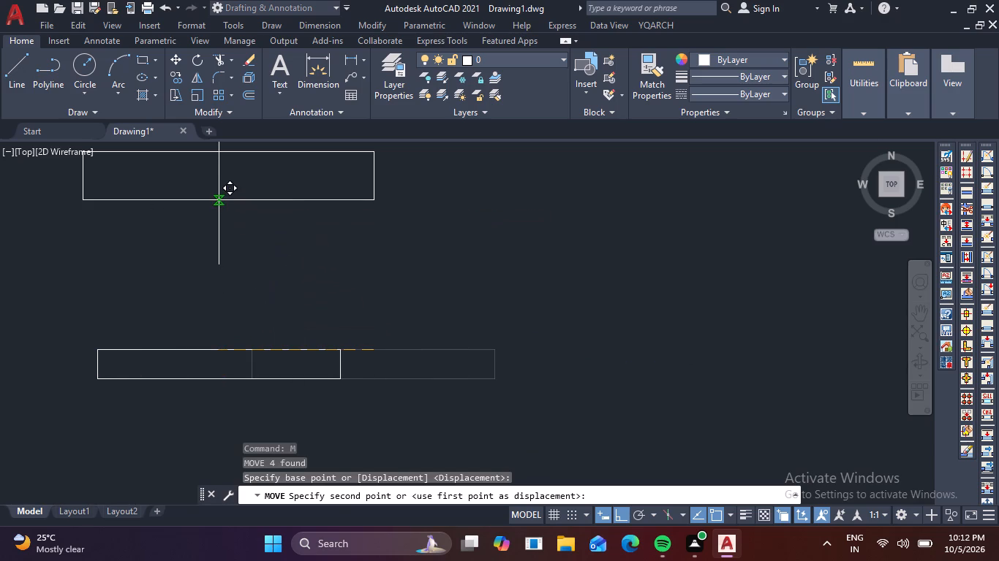
key("F8")
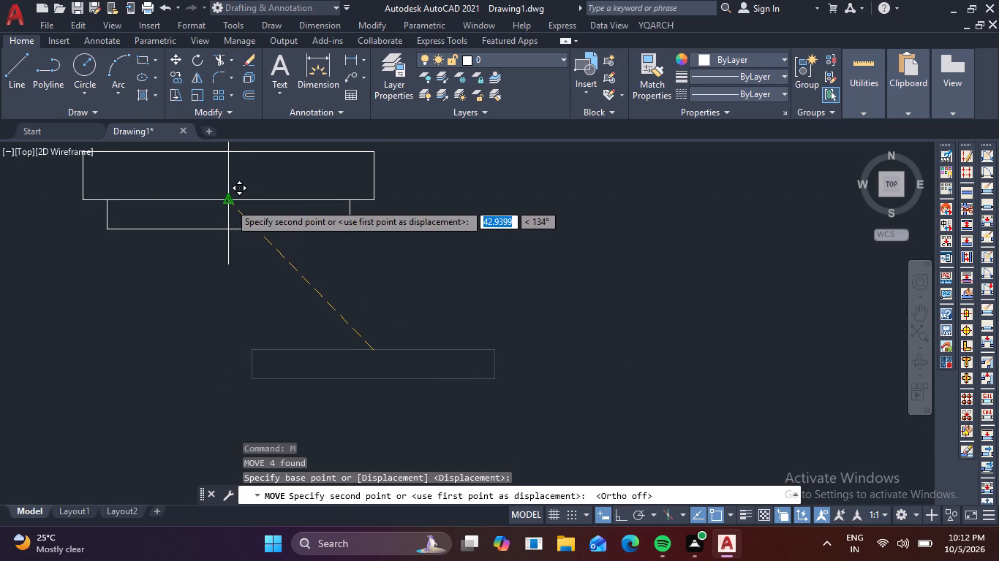
left_click(230, 203)
Move the stacked 60 by 10 and 50 by 6 rectangles by their top midpoint onto the shaft's center axis, about 135 below the crossarm's top edge.
scroll(423, 312, "down", 2)
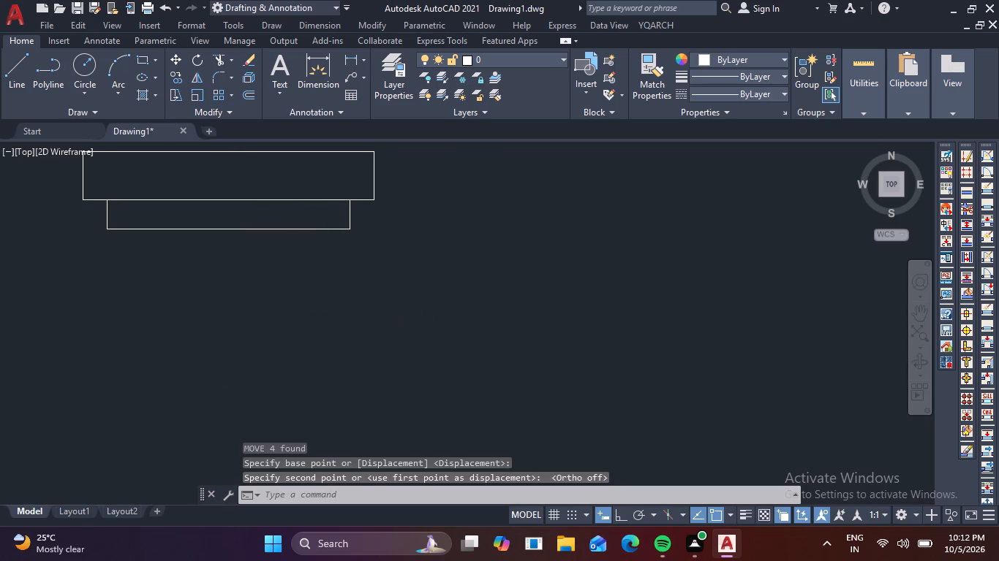
left_click(427, 307)
left_click(246, 181)
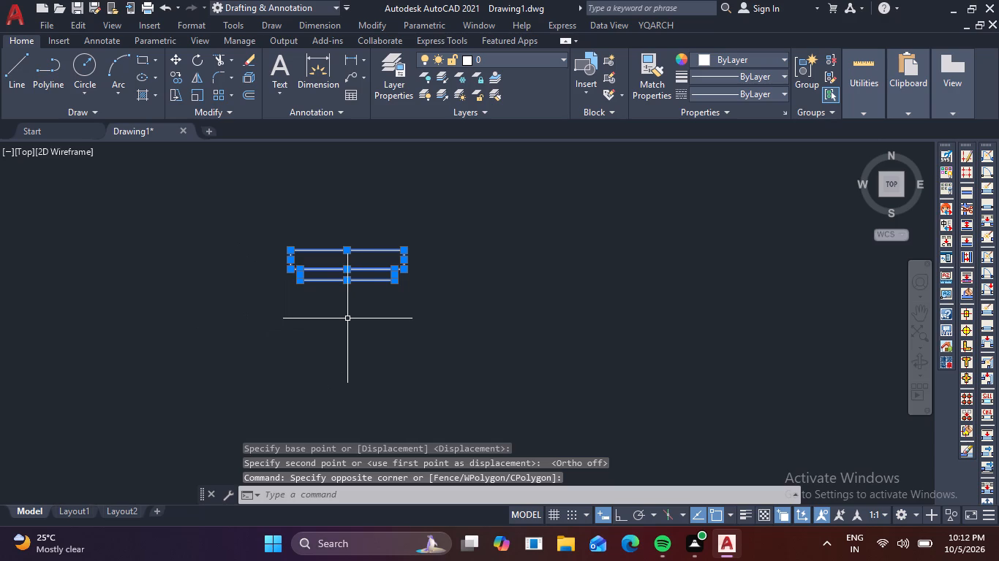
type("m")
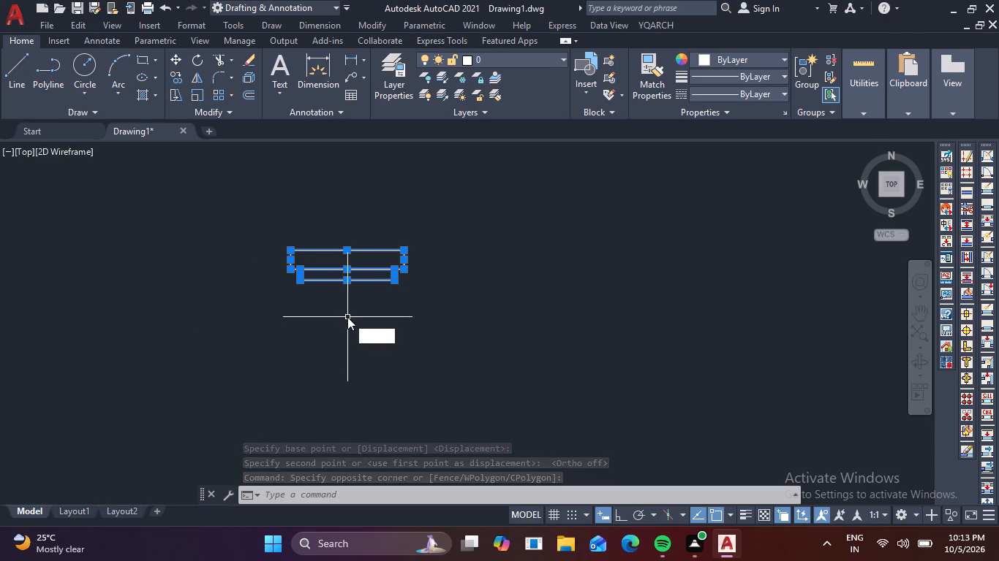
key("space")
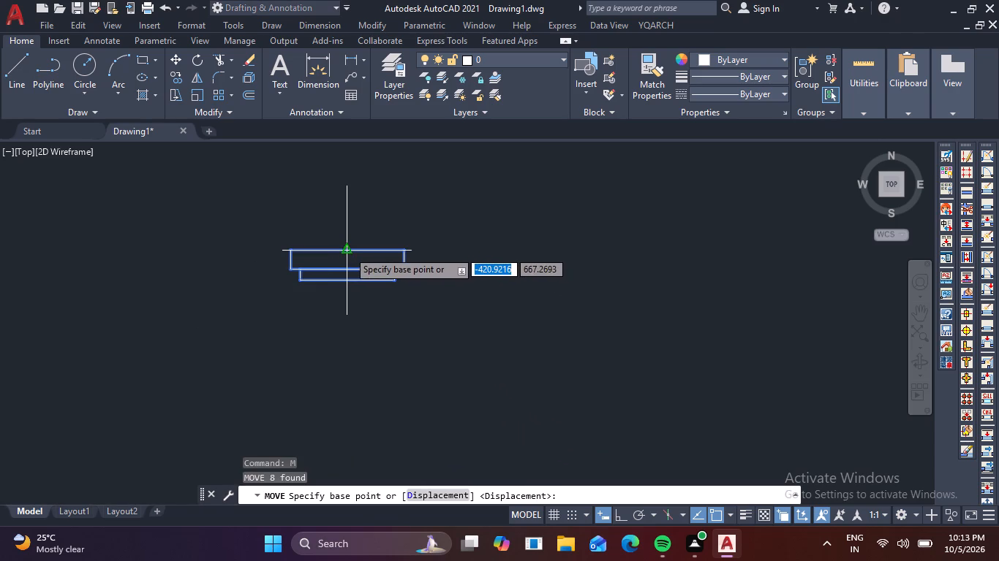
left_click(348, 251)
scroll(557, 234, "down", 3)
middle_click_drag(557, 234, 296, 405)
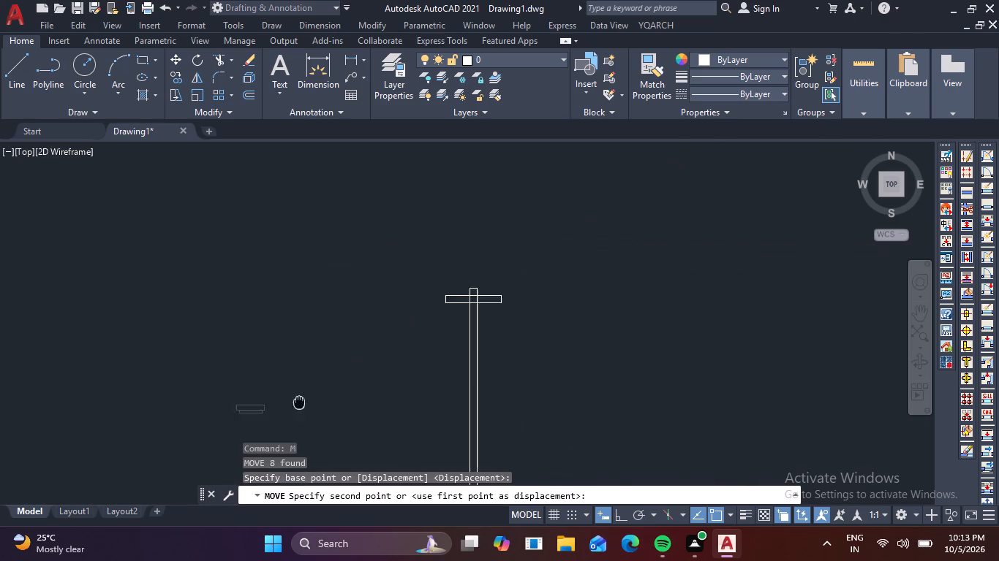
middle_click_drag(296, 405, 290, 416)
scroll(453, 296, "up", 2)
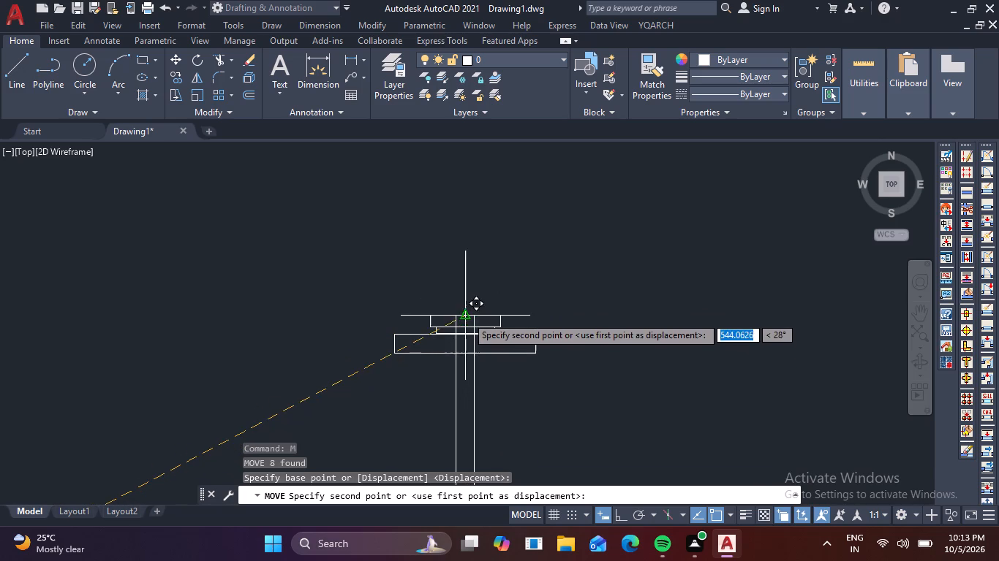
scroll(467, 316, "up", 2)
middle_click_drag(459, 316, 459, 311)
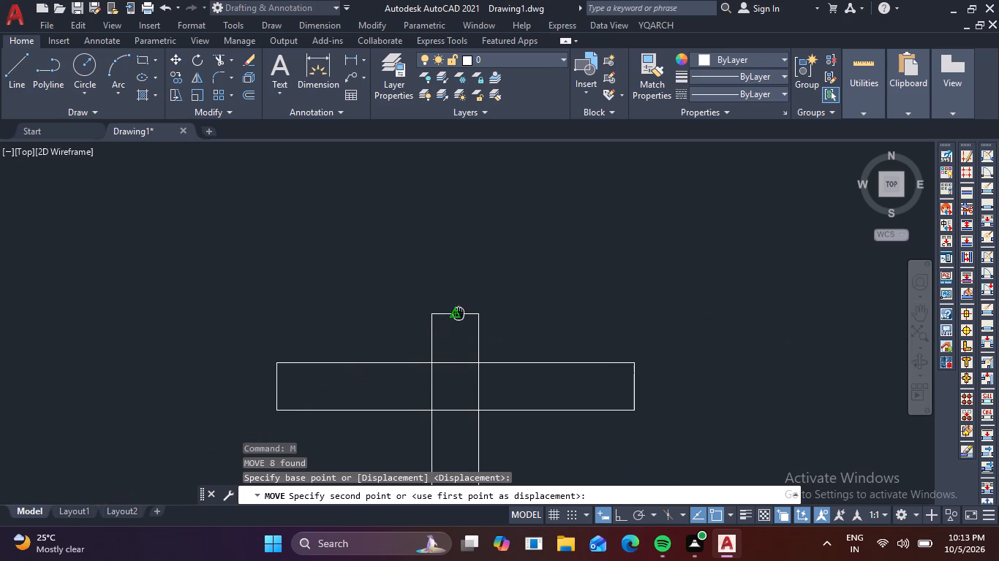
middle_click_drag(459, 311, 471, 181)
scroll(471, 181, "down", 3)
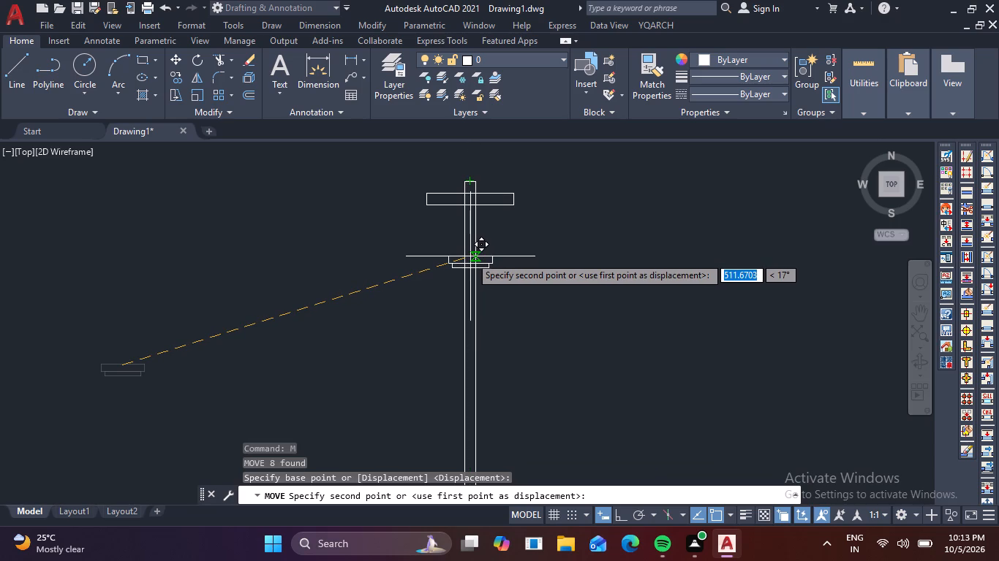
scroll(470, 256, "up", 2)
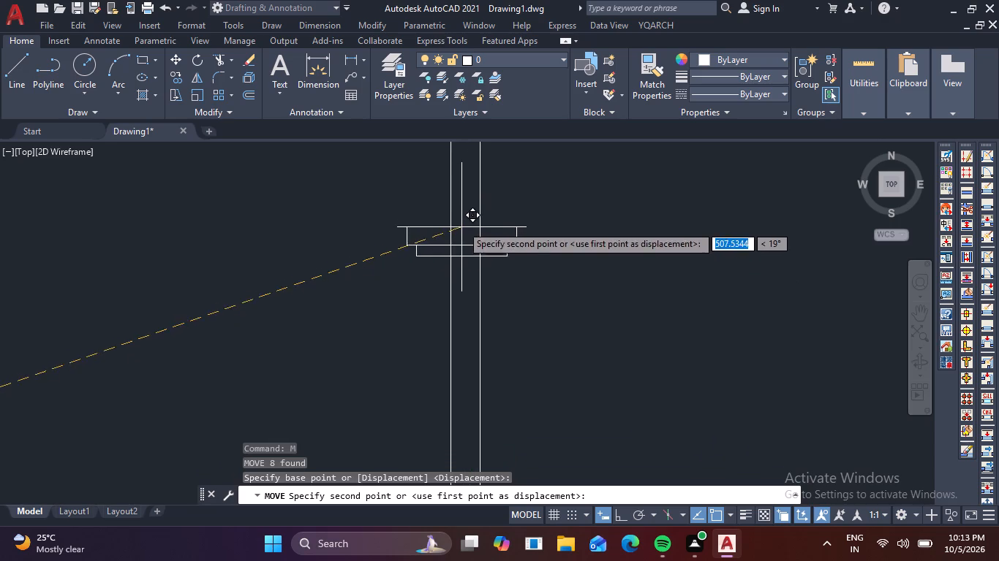
middle_click_drag(464, 218, 470, 368)
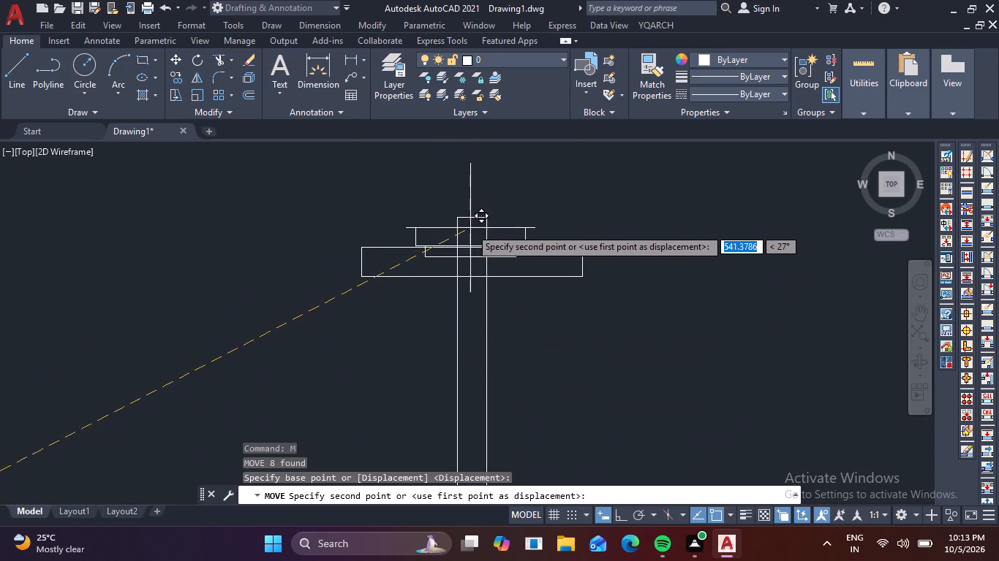
middle_click_drag(471, 222, 479, 178)
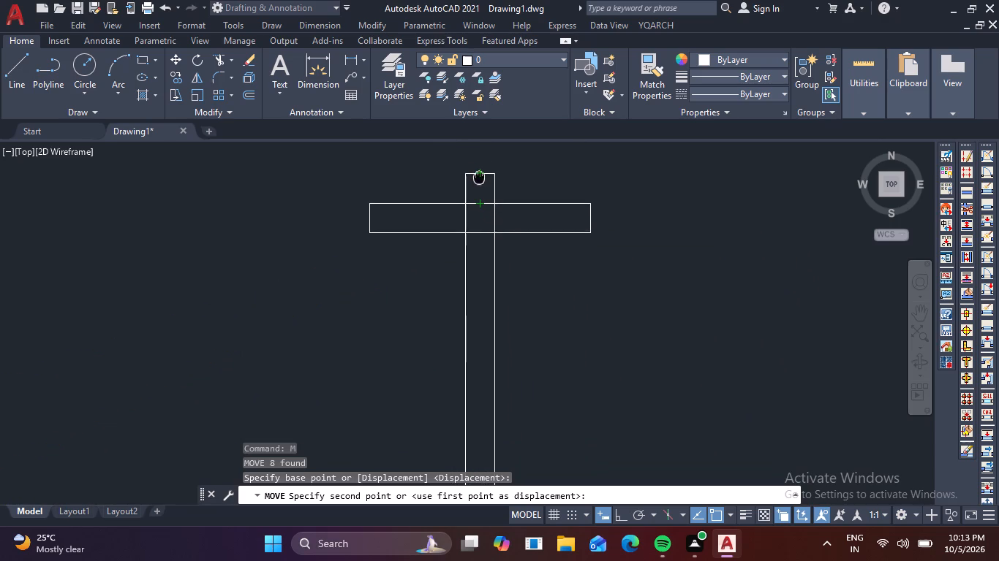
middle_click_drag(479, 178, 478, 161)
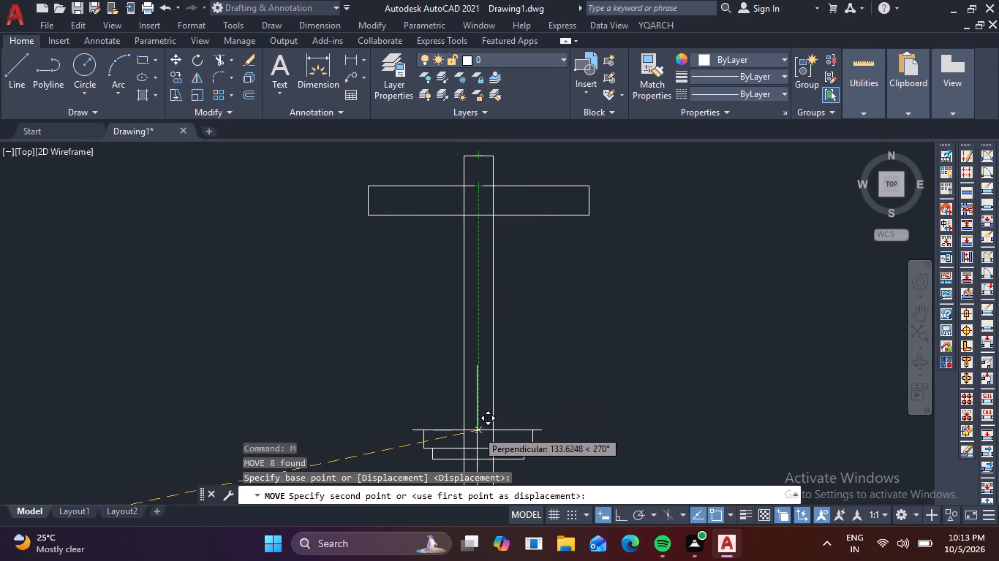
left_click(478, 436)
Draw a closed horizontal rectangle 40 wide by 6 high from lines in the empty space left of the pole.
scroll(511, 378, "down", 4)
middle_click_drag(558, 381, 557, 240)
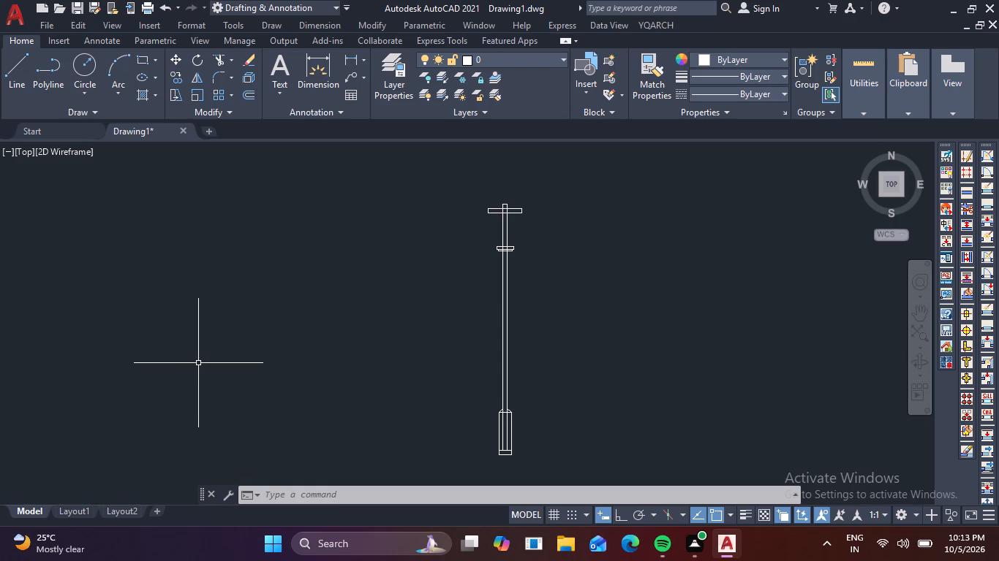
scroll(265, 318, "up", 1)
middle_click_drag(374, 305, 161, 383)
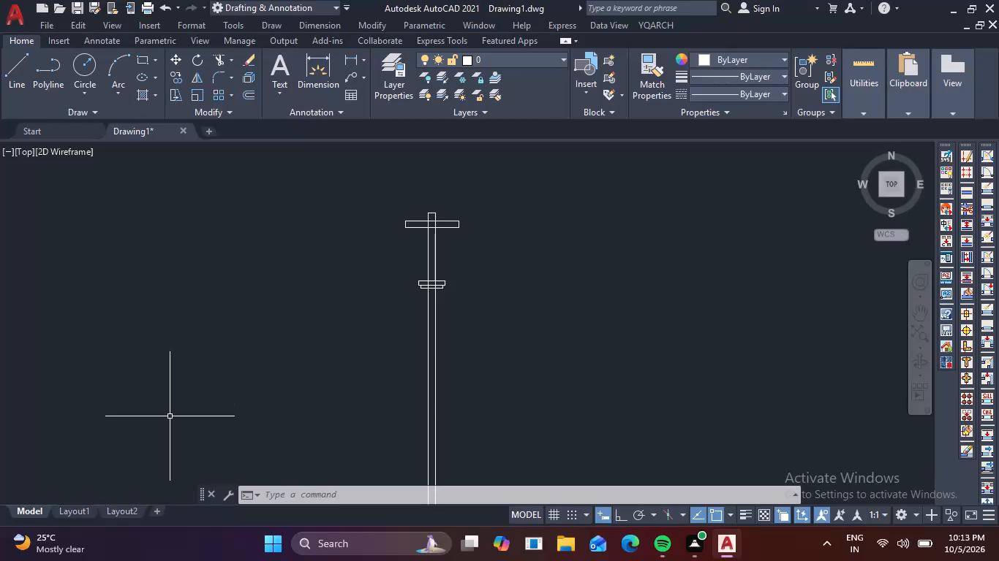
scroll(336, 383, "down", 2)
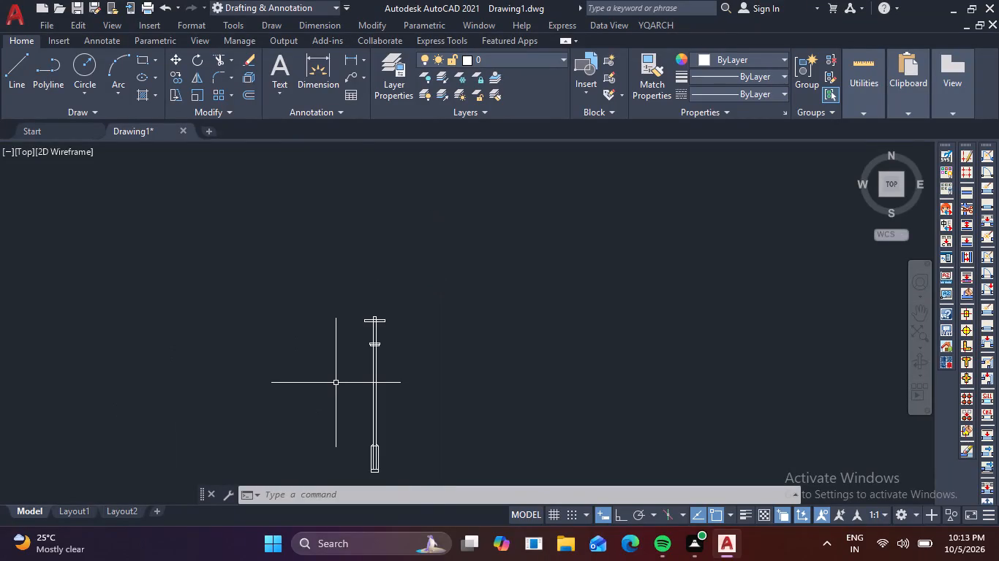
middle_click(334, 383)
scroll(332, 354, "up", 2)
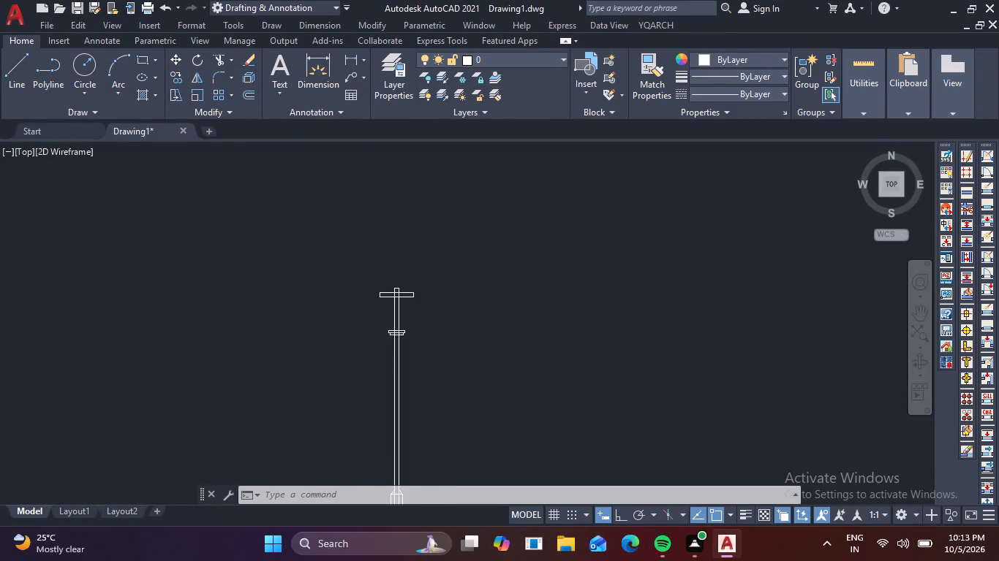
key("l")
key("space")
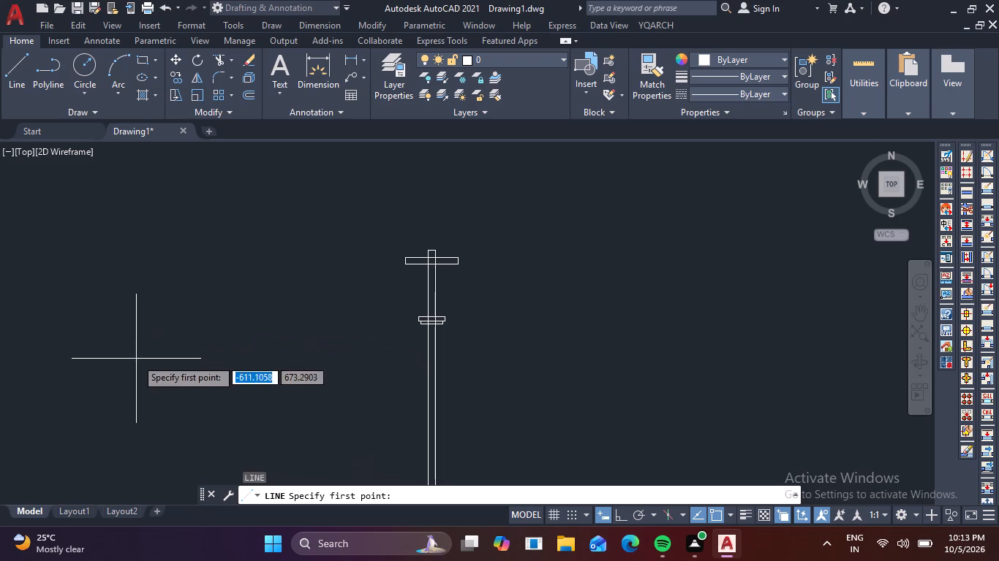
left_click(157, 394)
key("F8")
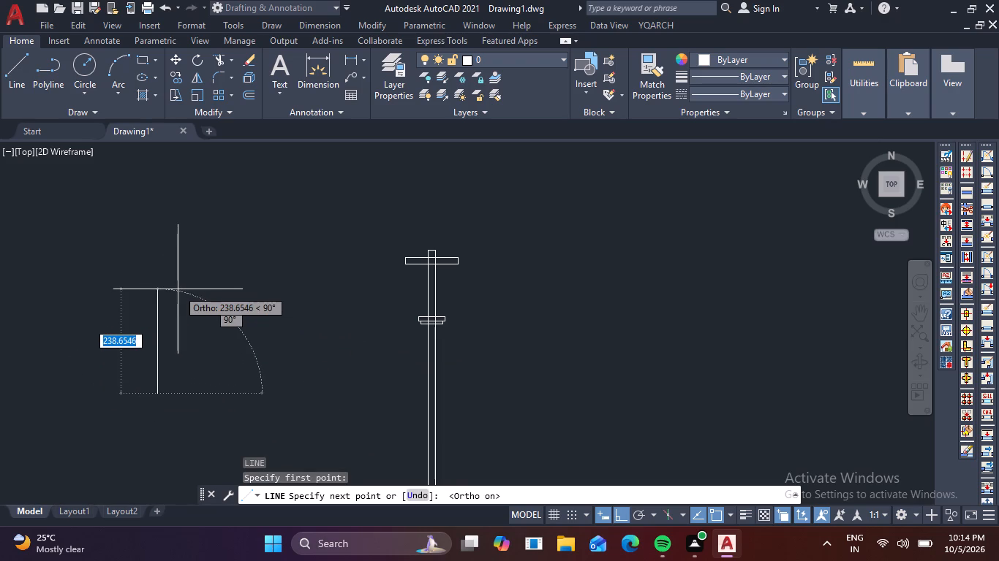
type("6")
key("space")
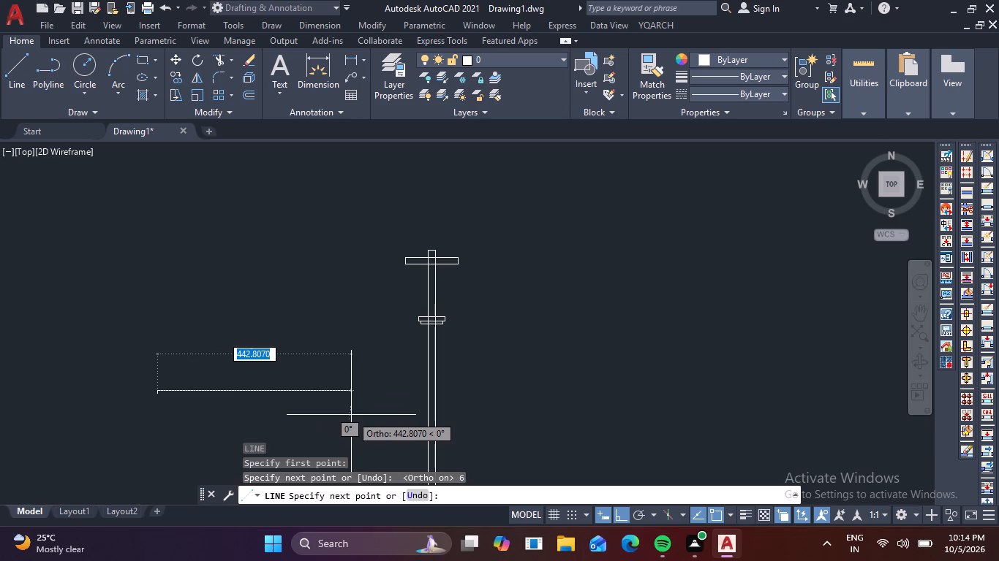
type("40")
key("space")
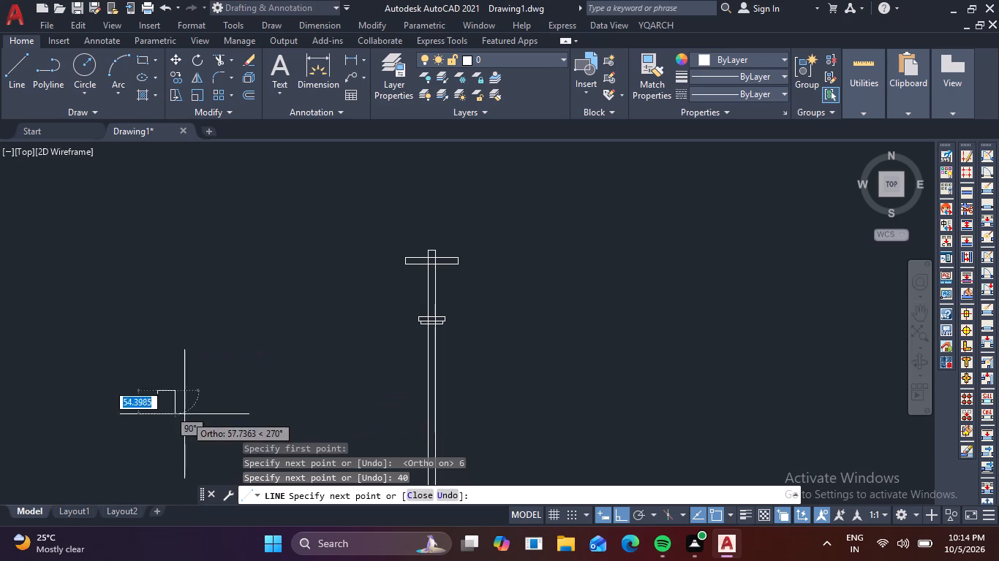
type("6")
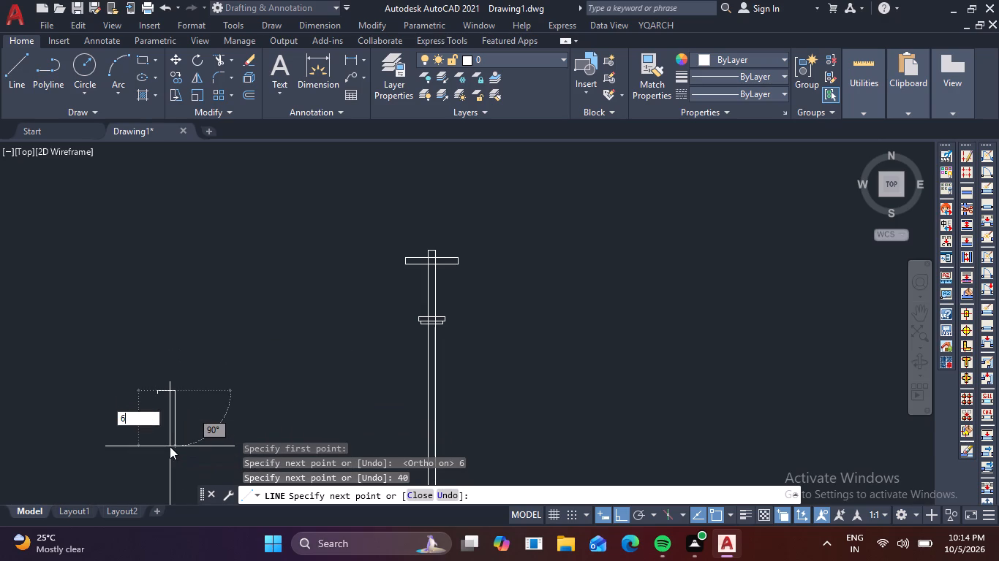
key("space")
scroll(154, 397, "up", 3)
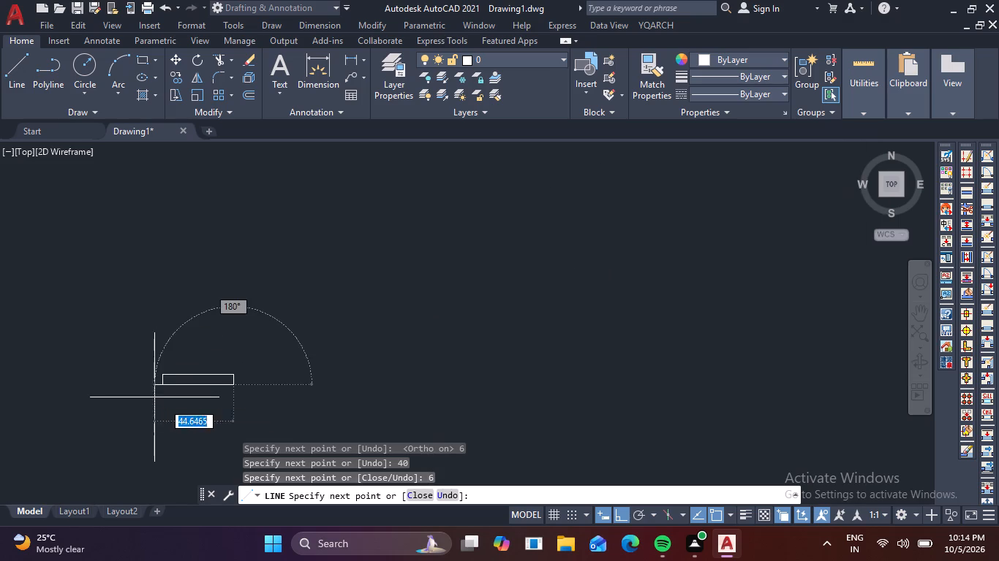
left_click(161, 384)
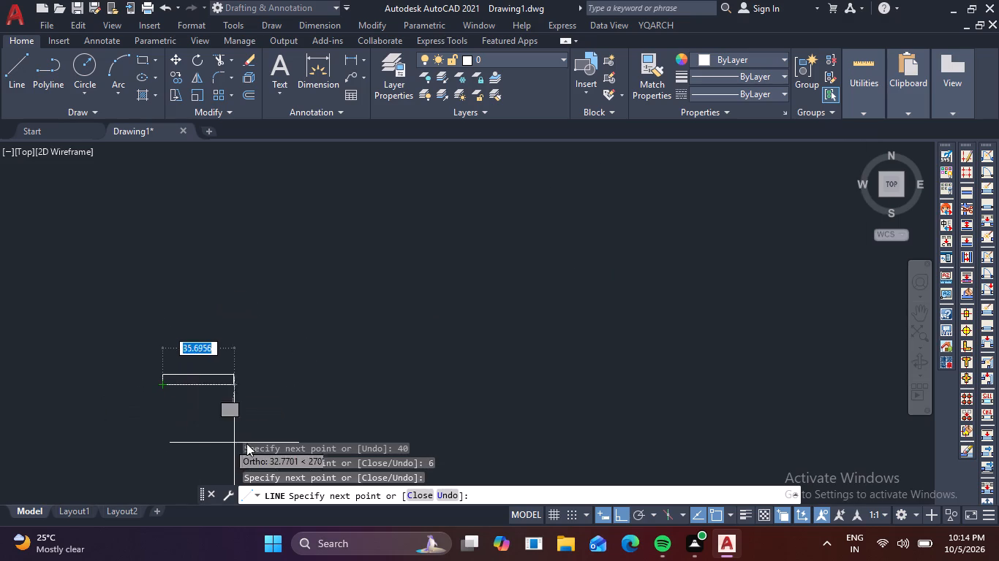
key("Escape")
Copy the 40 by 6 rectangle from its lower-left corner to about 25 straight below the original.
middle_click_drag(257, 453, 293, 389)
middle_click_drag(261, 399, 293, 354)
left_click(294, 361)
left_click(170, 290)
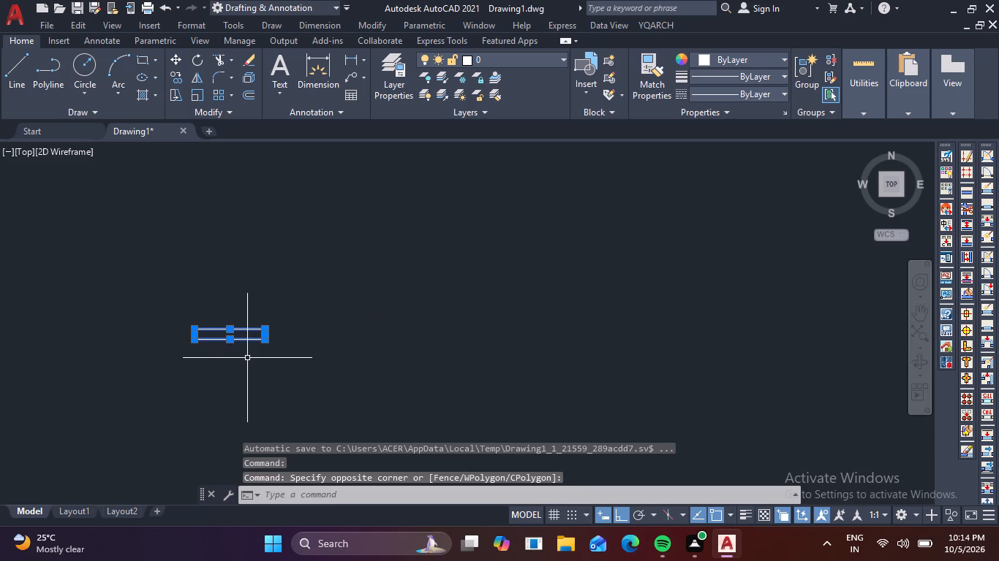
key("c")
type("o")
key("space")
left_click(195, 340)
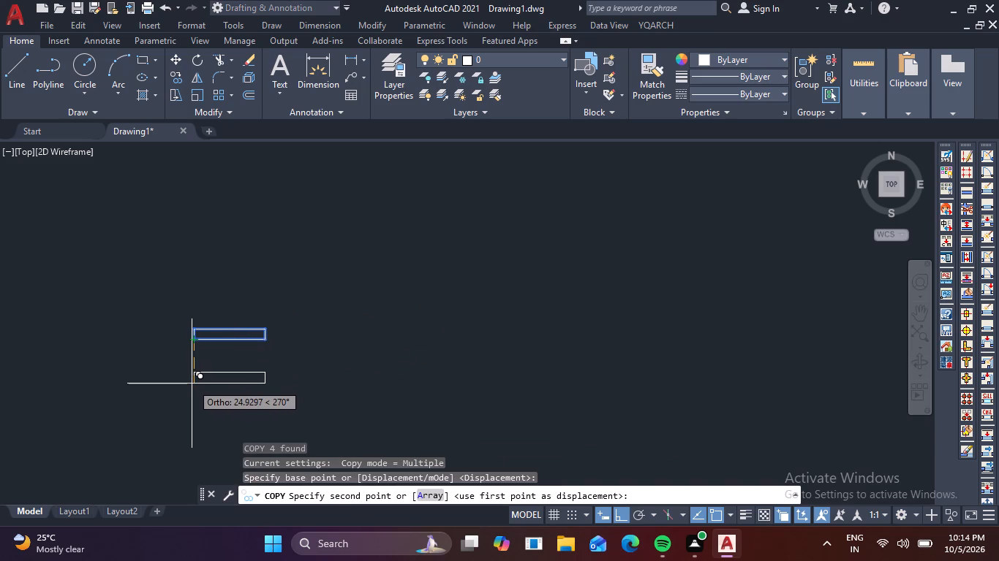
left_click(192, 384)
key("Escape")
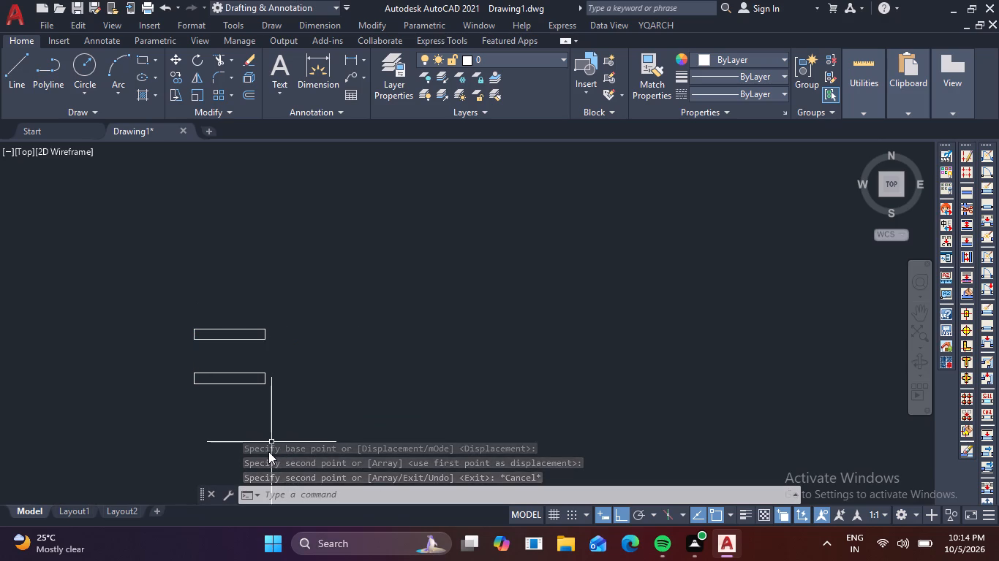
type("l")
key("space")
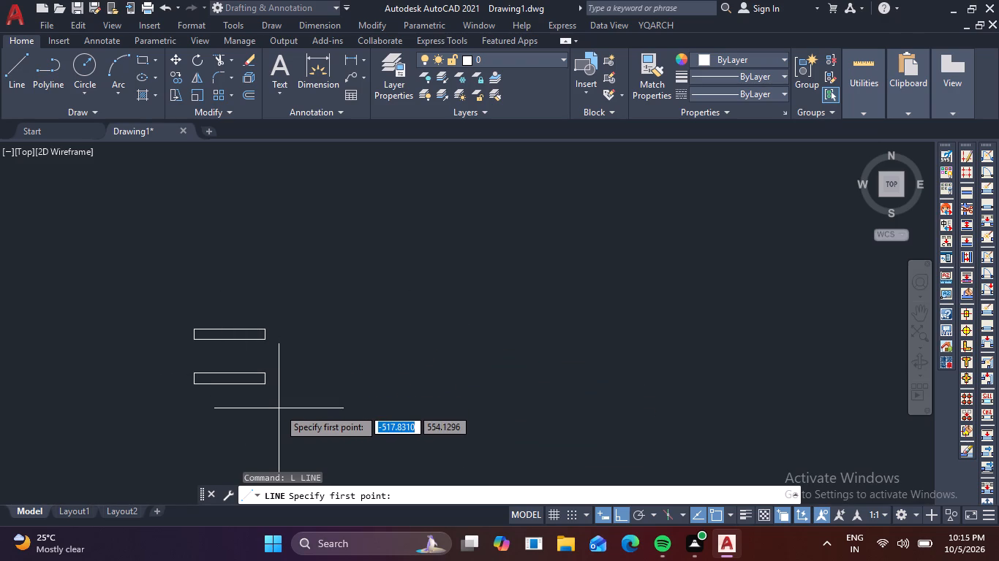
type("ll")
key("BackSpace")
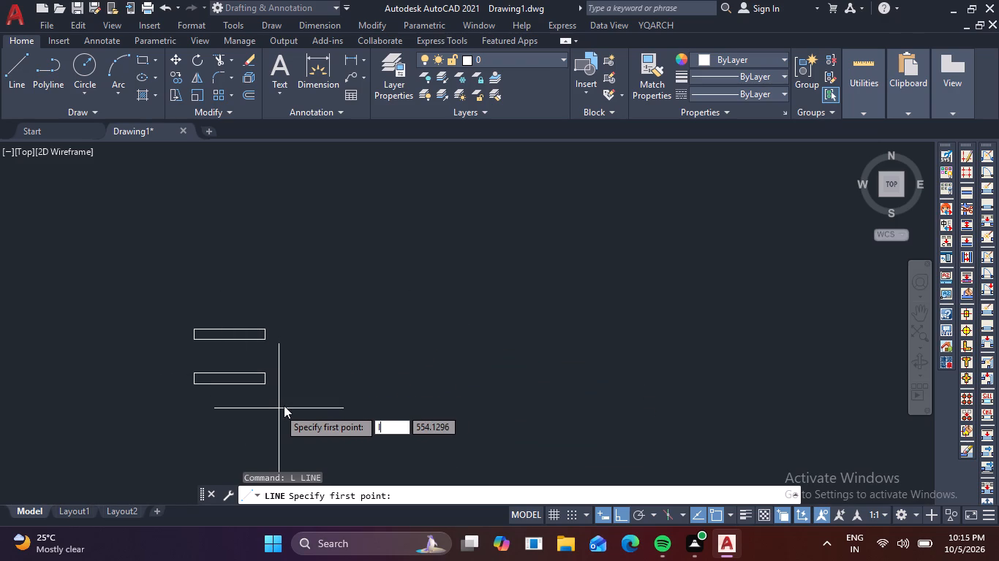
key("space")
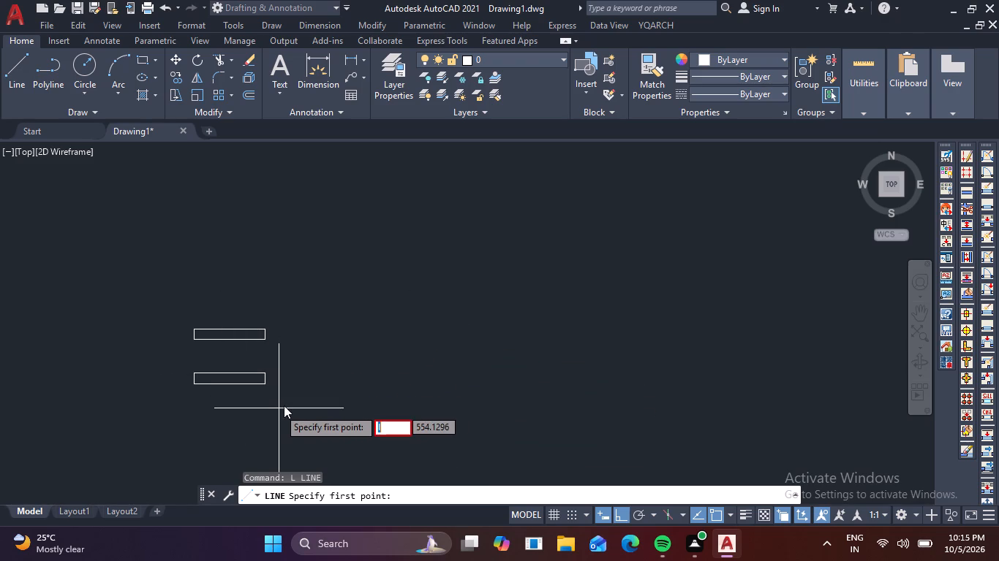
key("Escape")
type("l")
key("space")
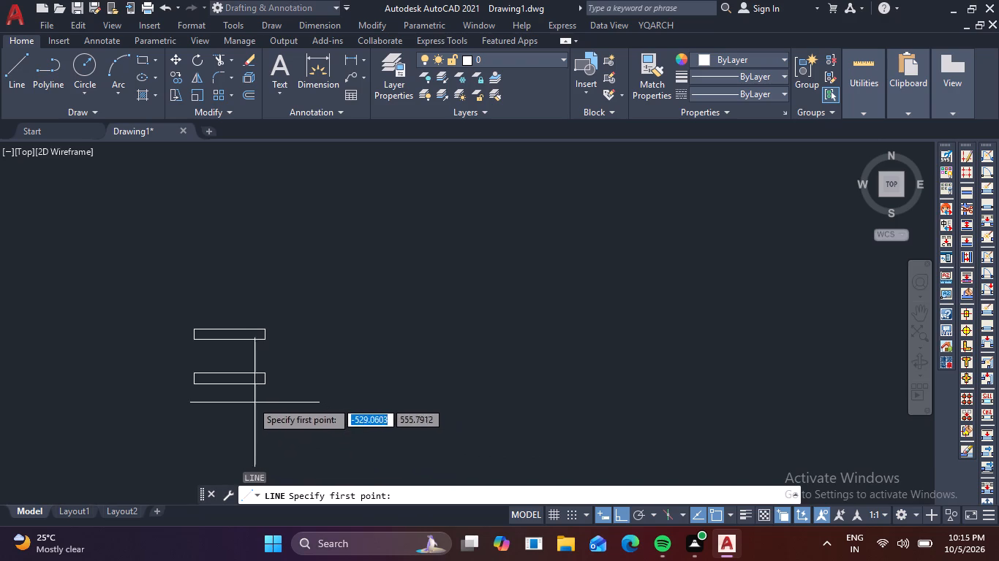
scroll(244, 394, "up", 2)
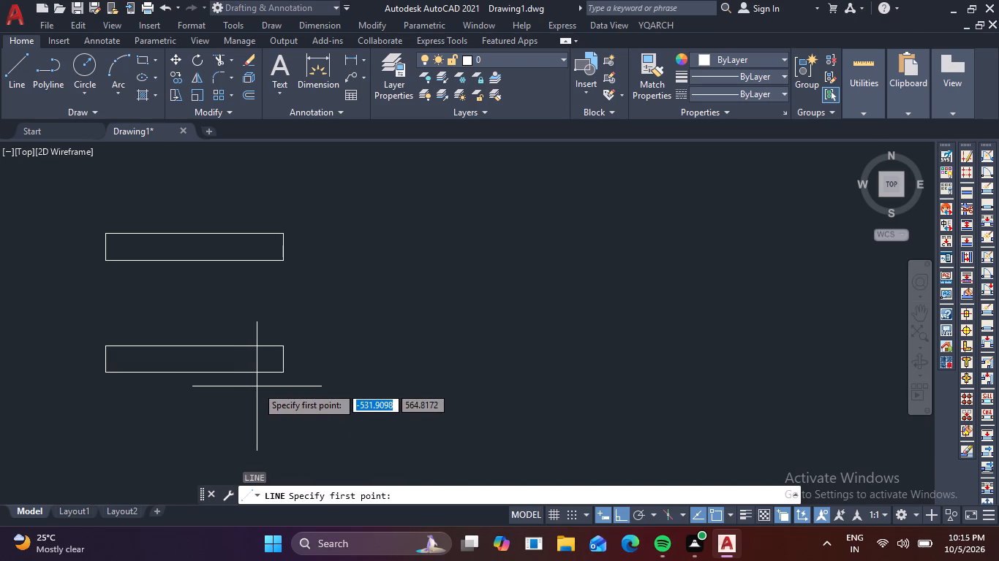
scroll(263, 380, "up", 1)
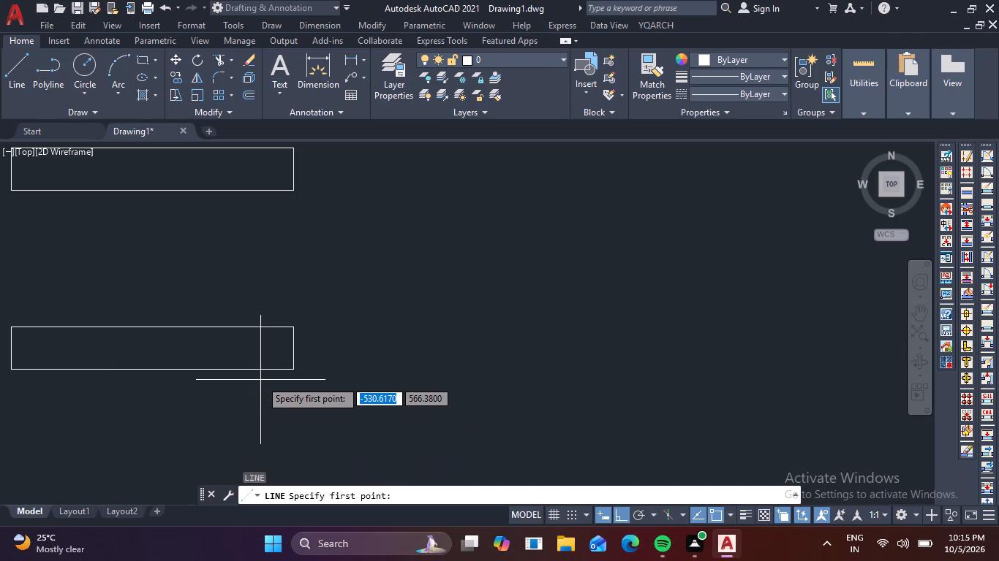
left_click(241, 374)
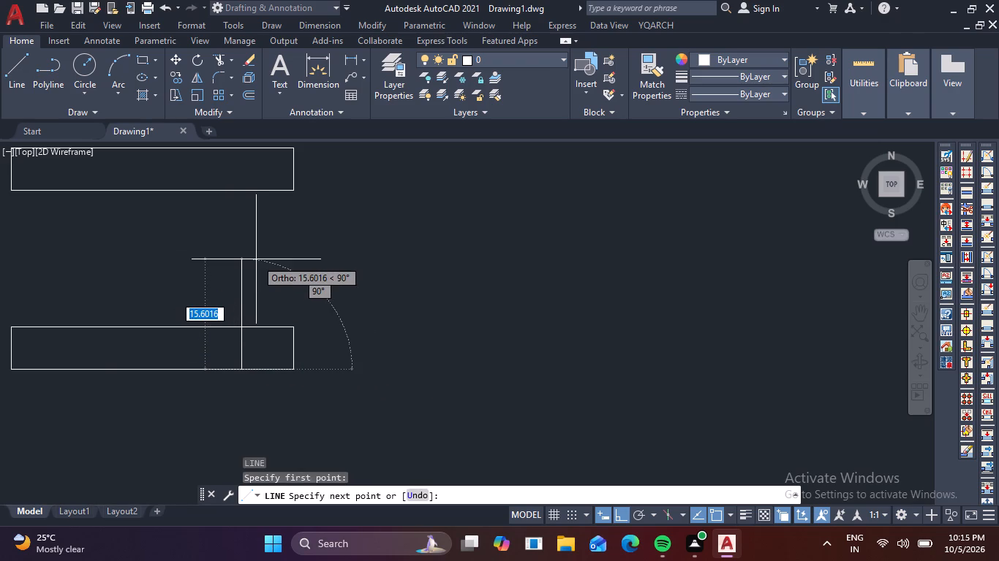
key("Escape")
Draw a vertical line about 50 long crossing both 40 by 6 rectangles near their right ends, starting just below the lower one.
key("space")
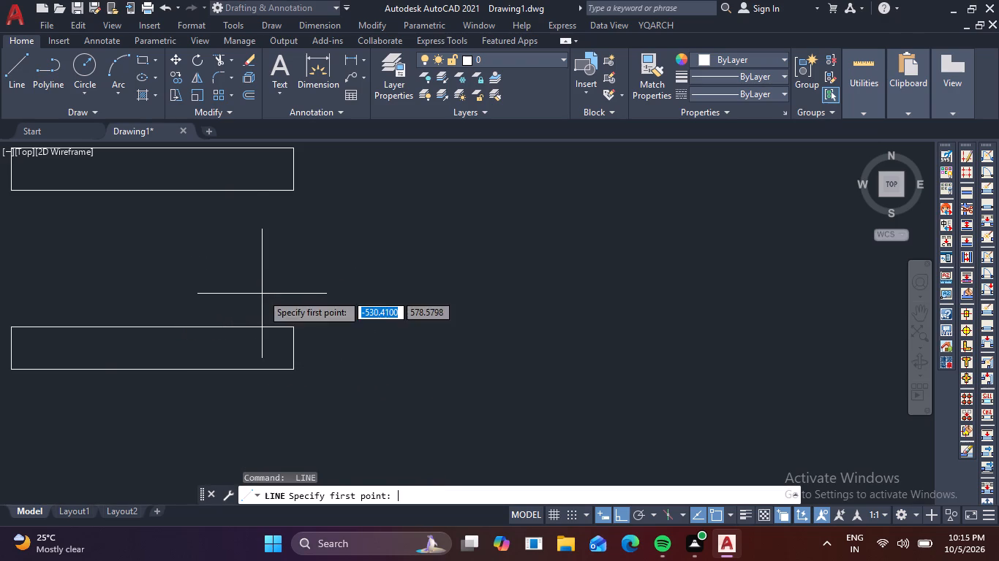
left_click(249, 382)
middle_click_drag(252, 229, 238, 386)
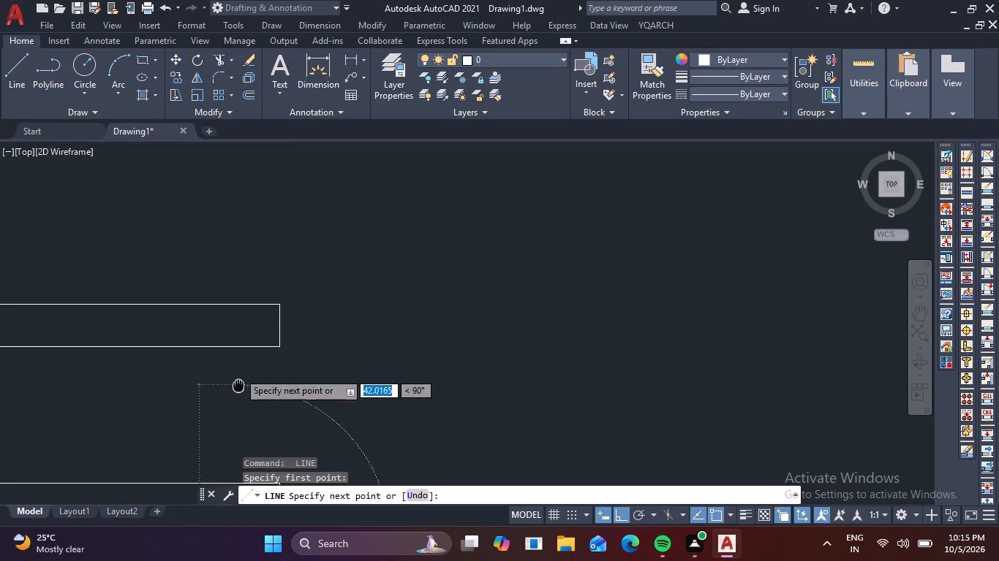
middle_click_drag(238, 386, 238, 395)
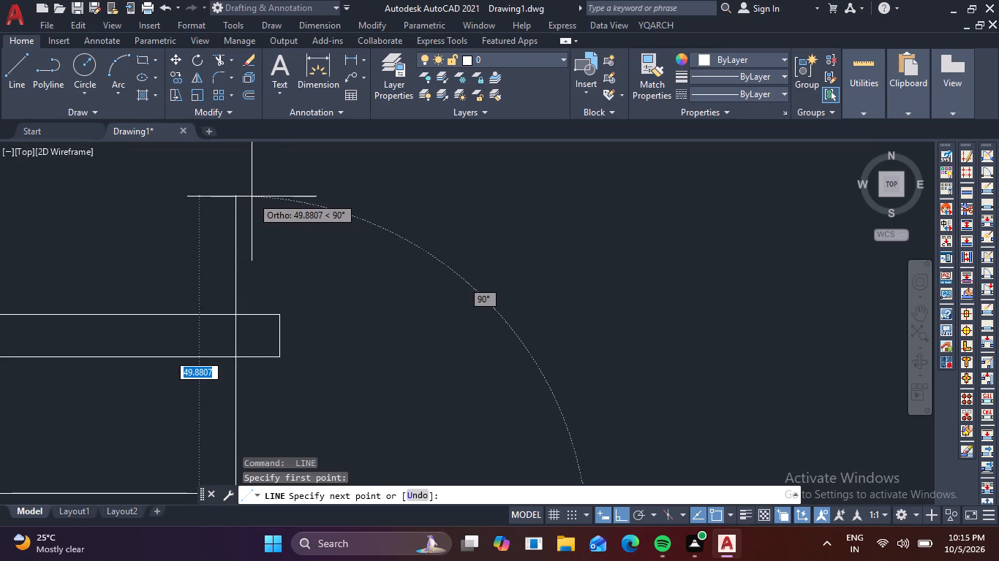
left_click(252, 196)
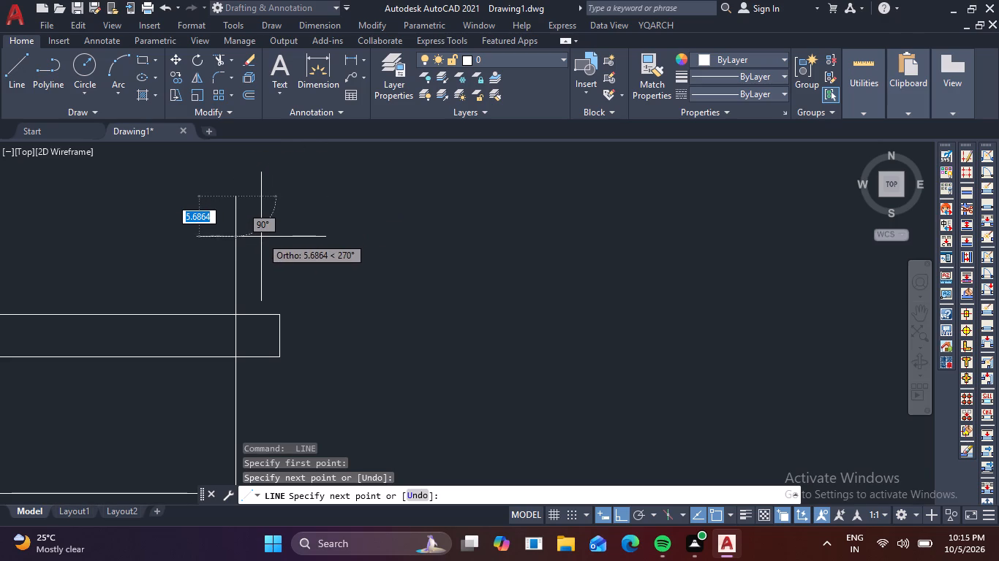
key("Escape")
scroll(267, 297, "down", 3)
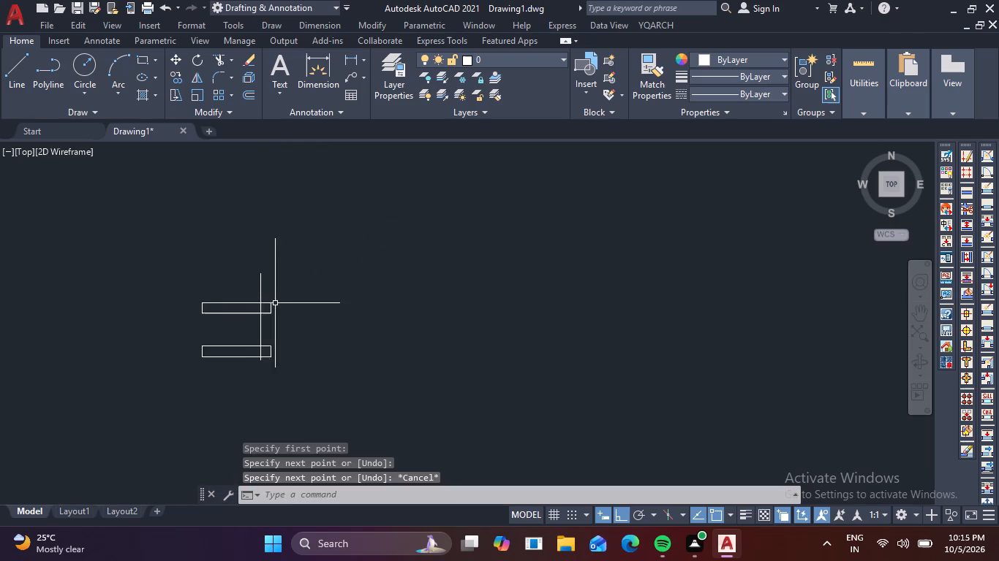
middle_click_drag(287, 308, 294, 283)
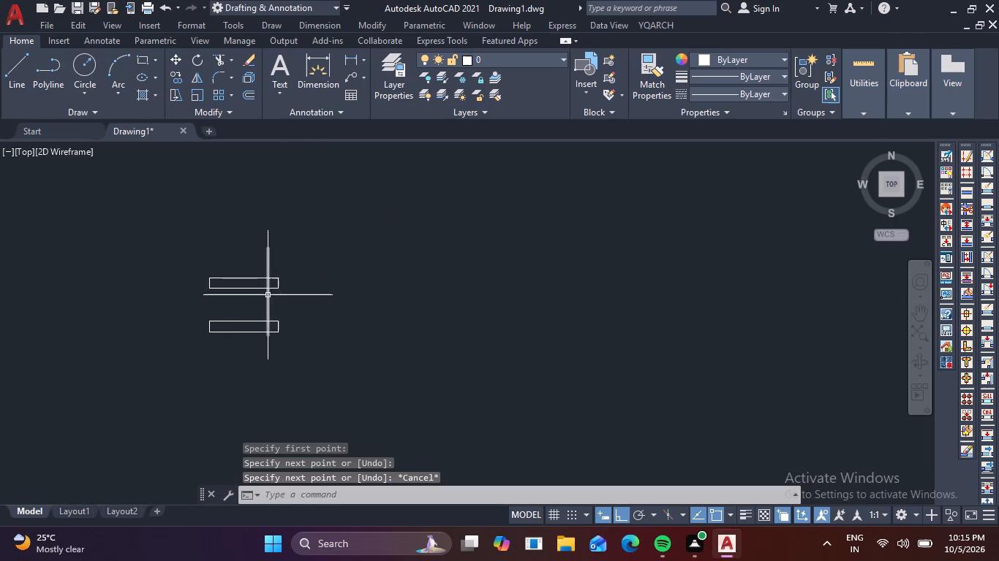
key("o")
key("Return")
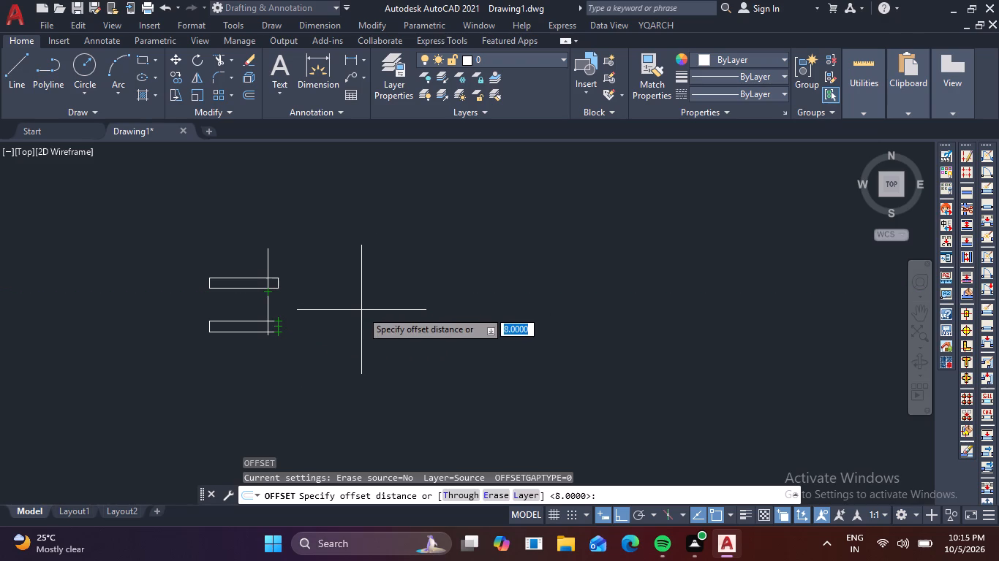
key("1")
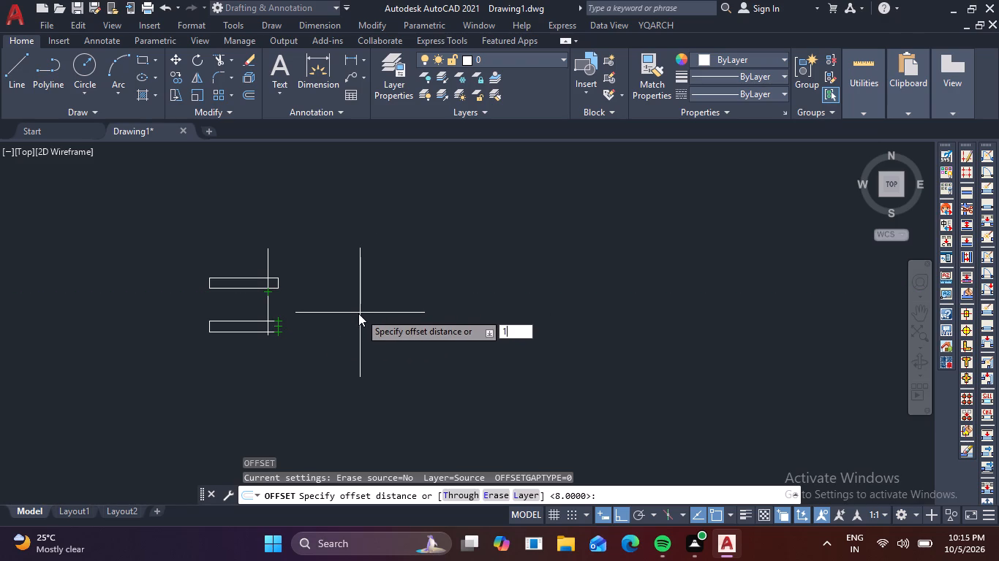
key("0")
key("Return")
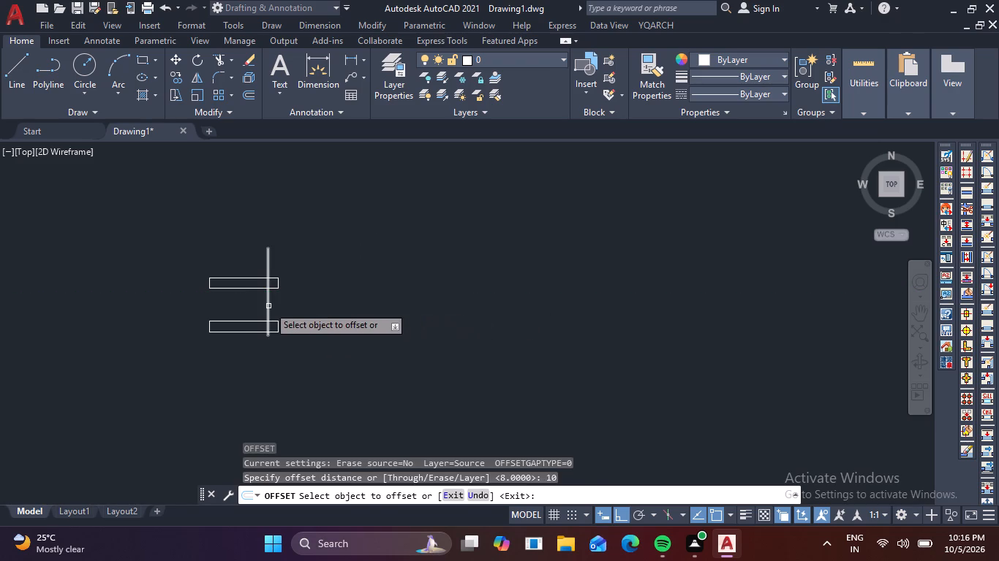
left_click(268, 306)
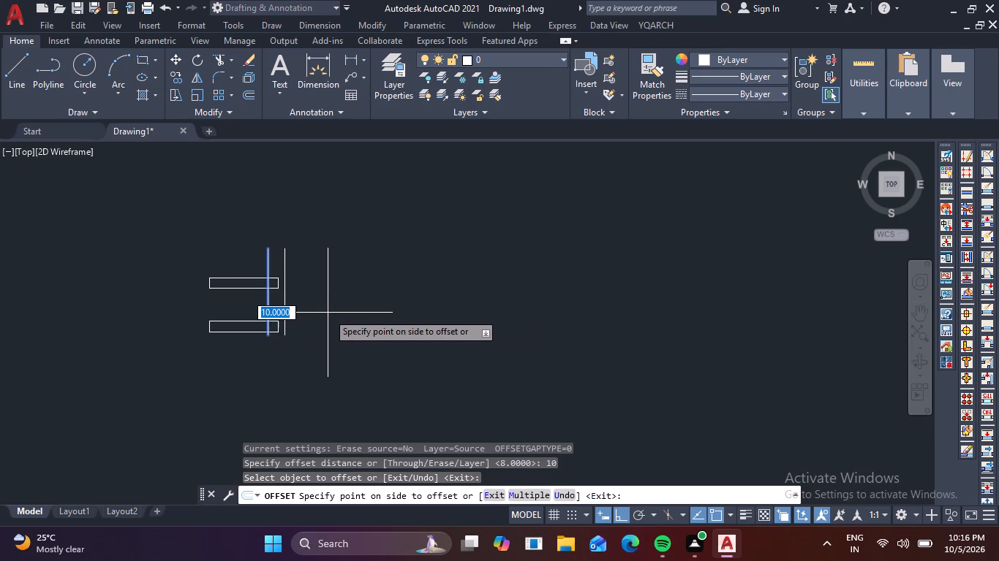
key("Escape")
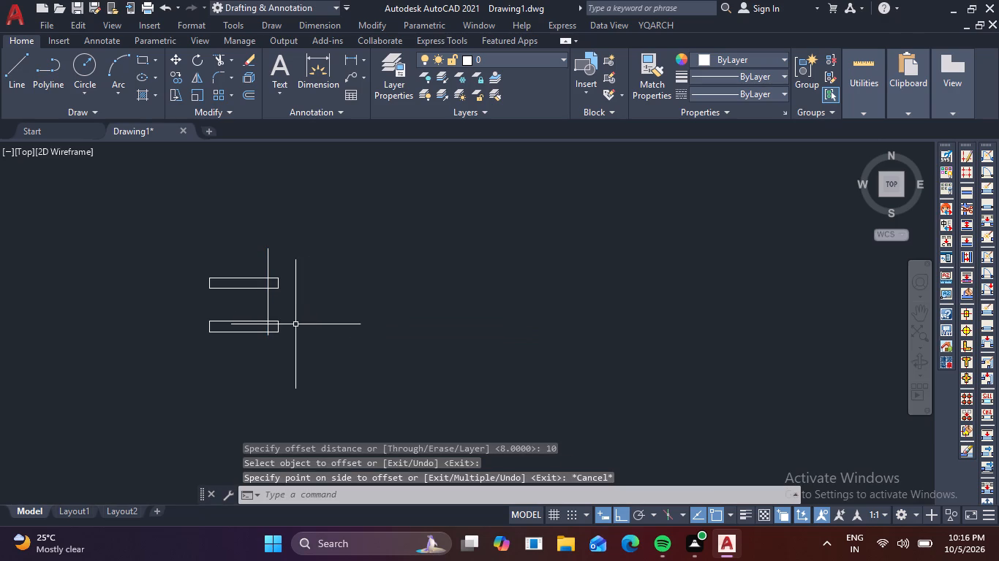
Offset the vertical line crossing the two 40 by 6 rectangles by 4 toward their right ends.
key("o")
key("Return")
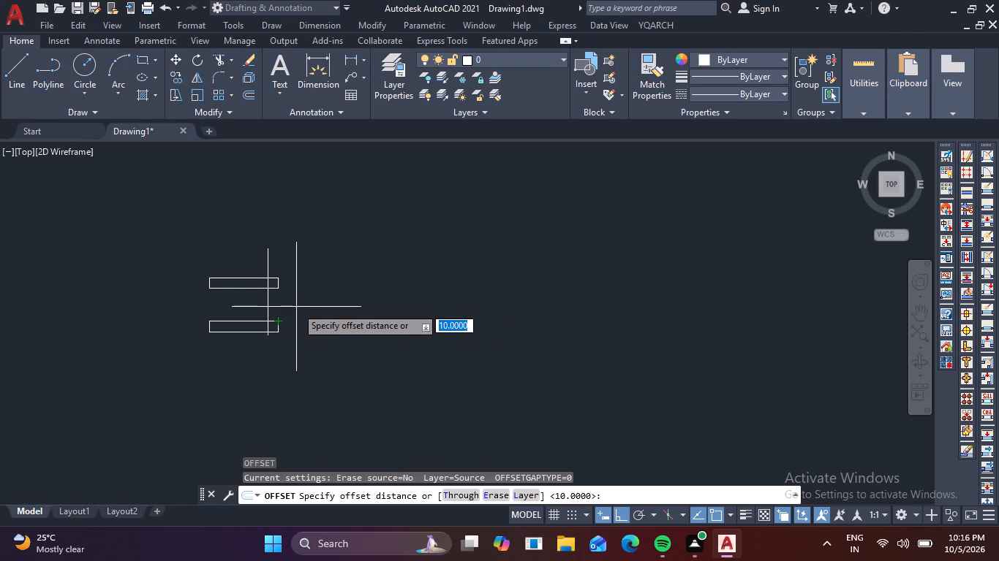
key("4")
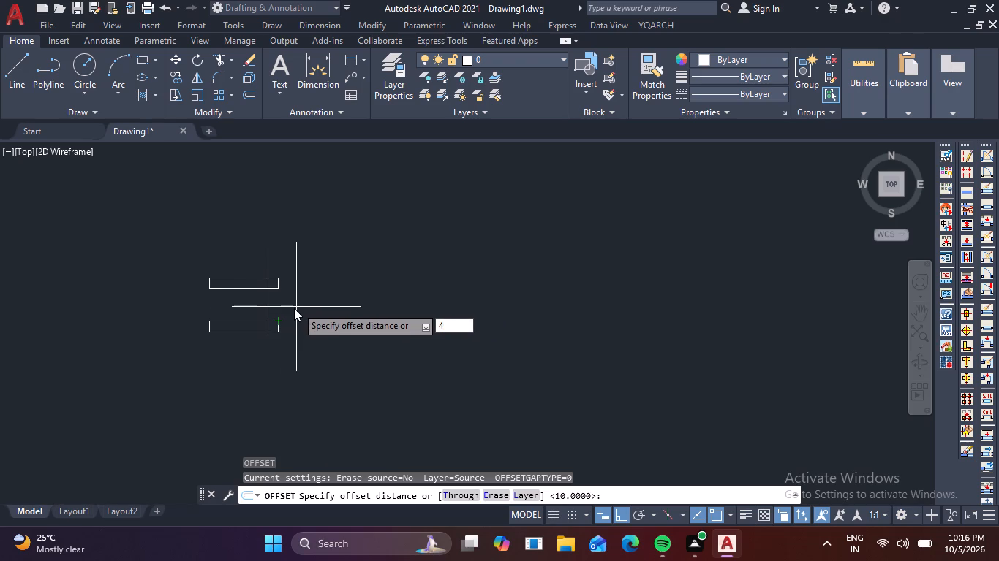
key("space")
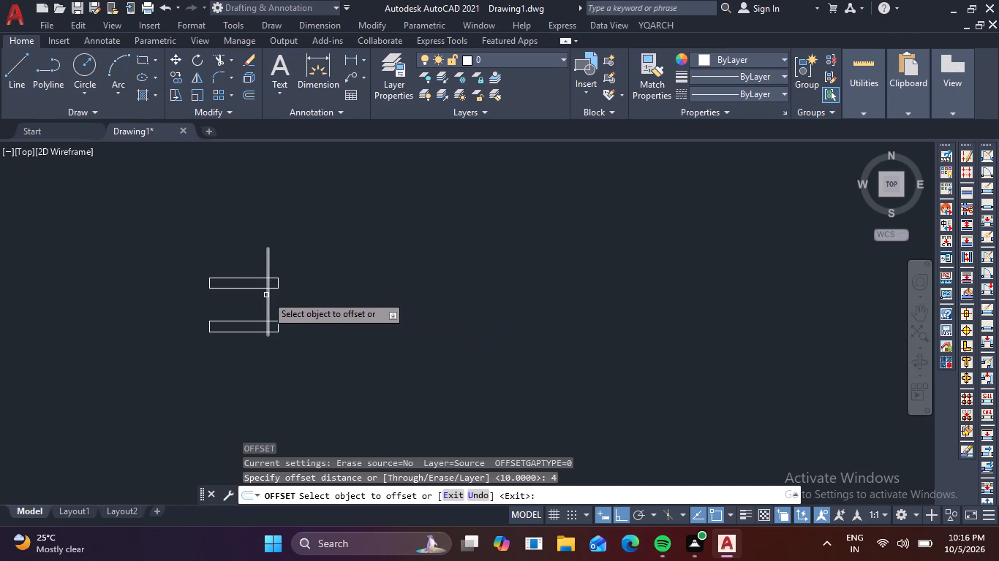
left_click(266, 295)
left_click(282, 302)
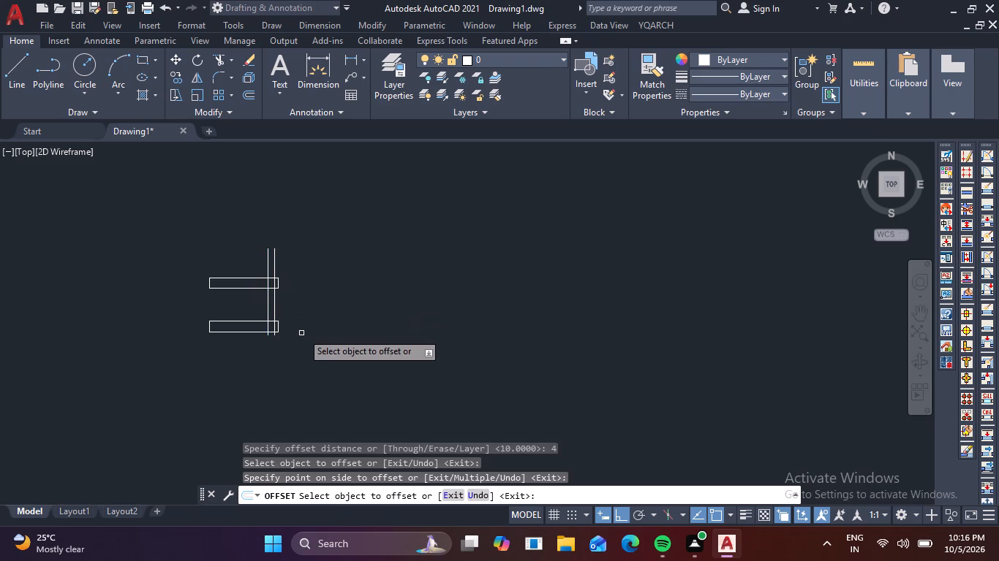
middle_click_drag(312, 296, 315, 341)
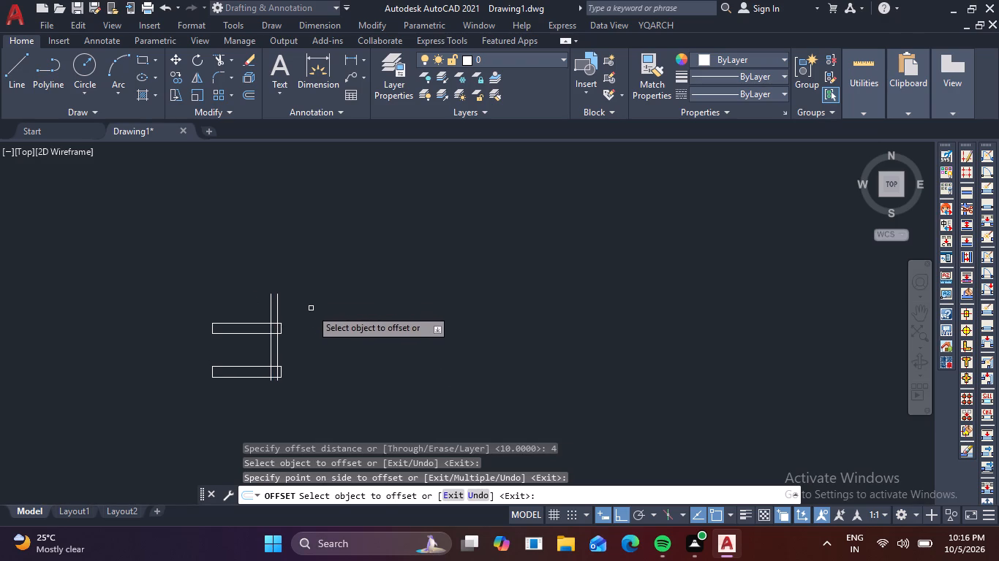
key("Escape")
With ortho off, draw a slanted line about 35 long rising about 10° to the right, just above and right of the vertical pair.
type("l")
key("space")
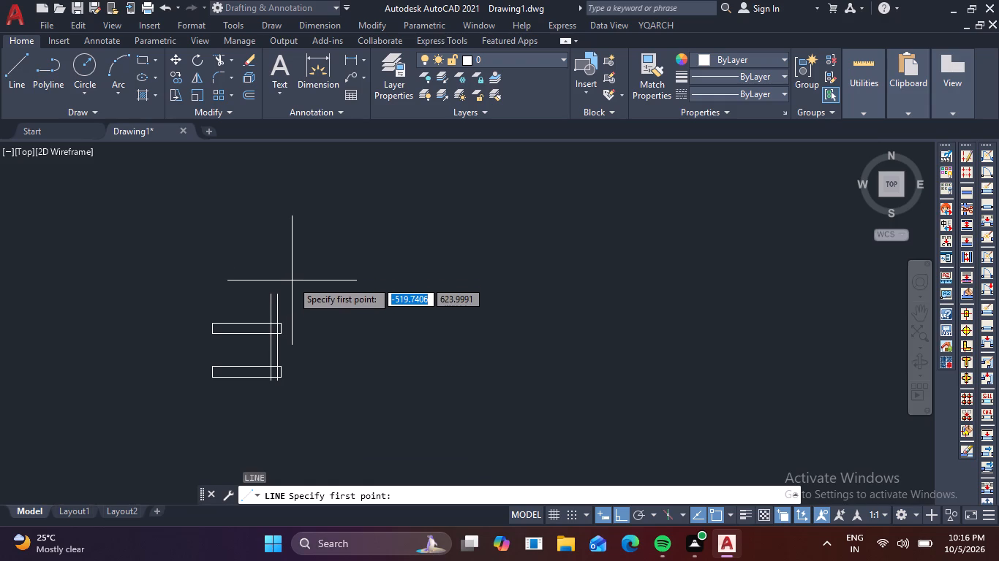
left_click(292, 280)
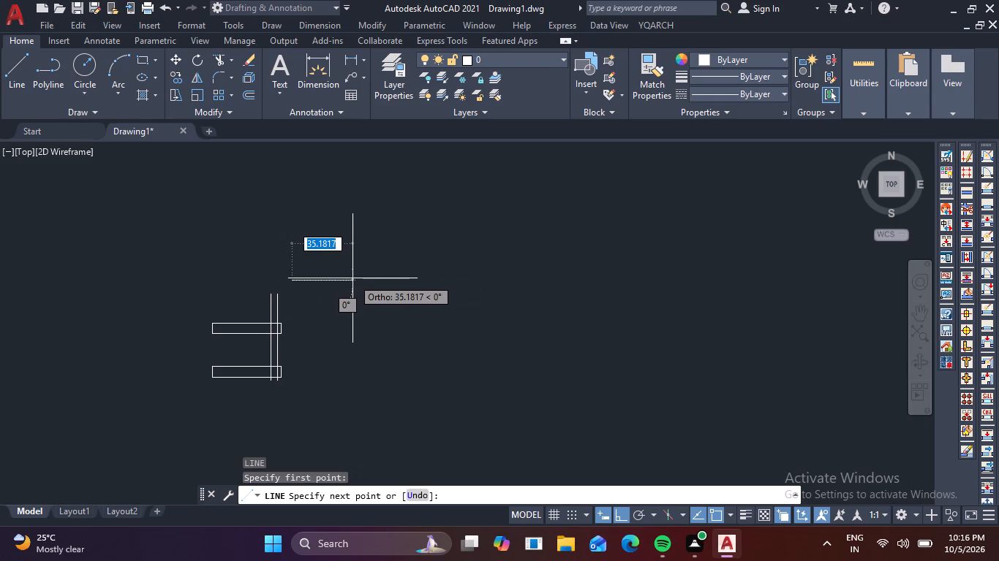
key("F8")
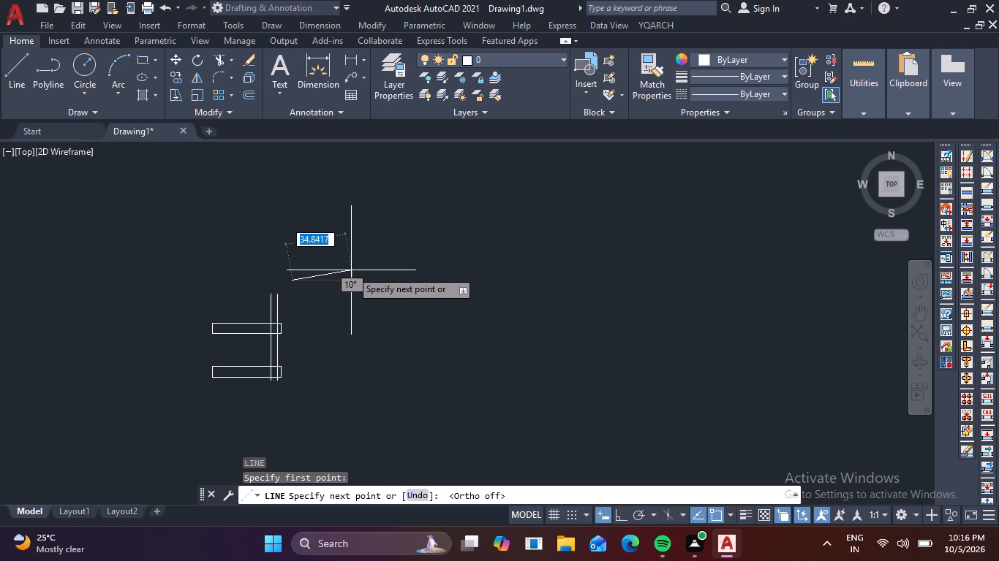
left_click(351, 270)
key("Escape")
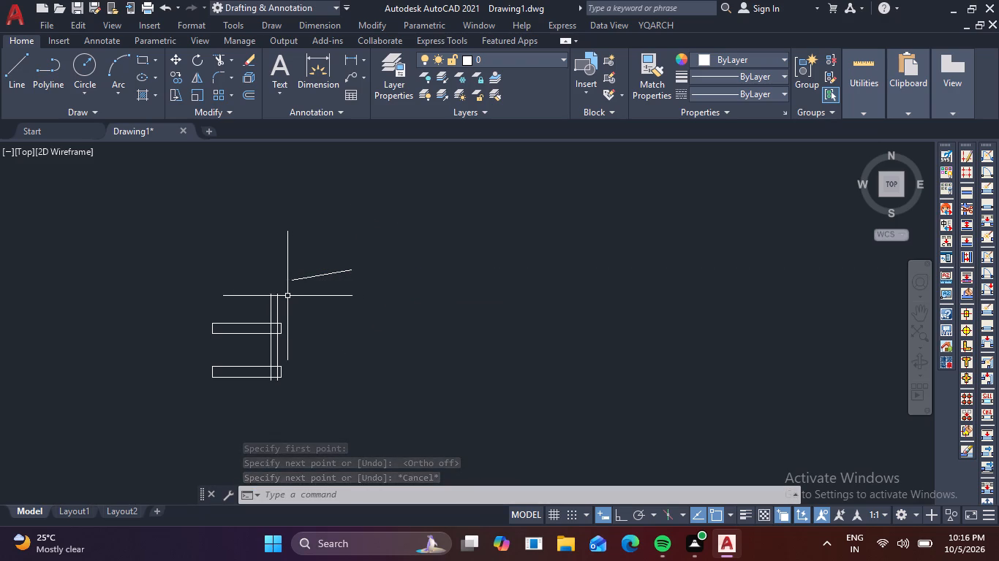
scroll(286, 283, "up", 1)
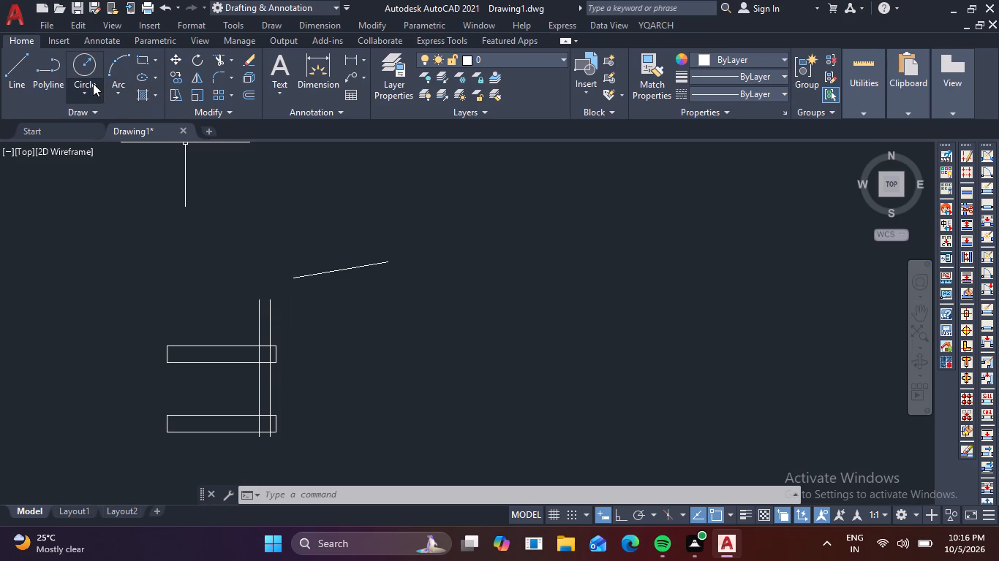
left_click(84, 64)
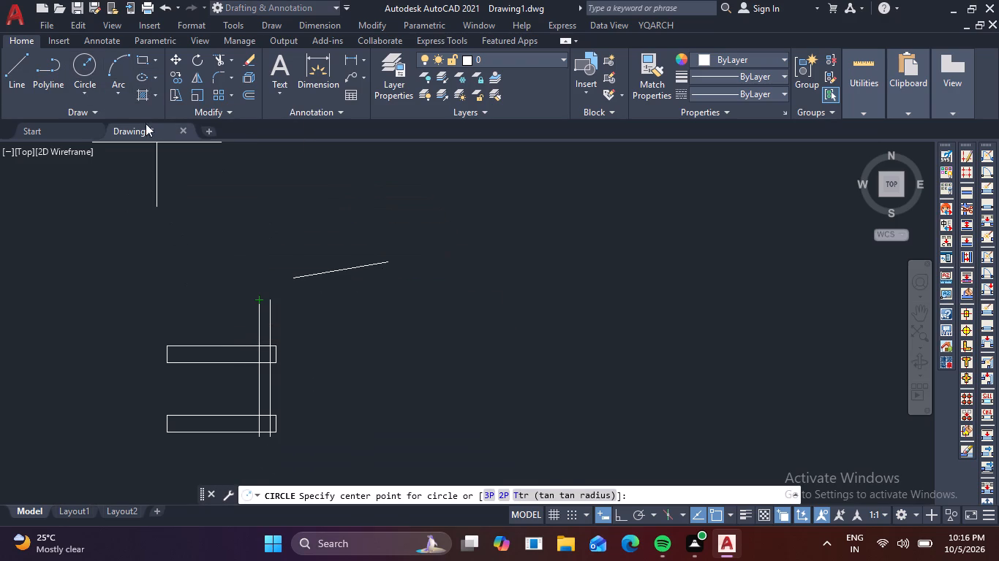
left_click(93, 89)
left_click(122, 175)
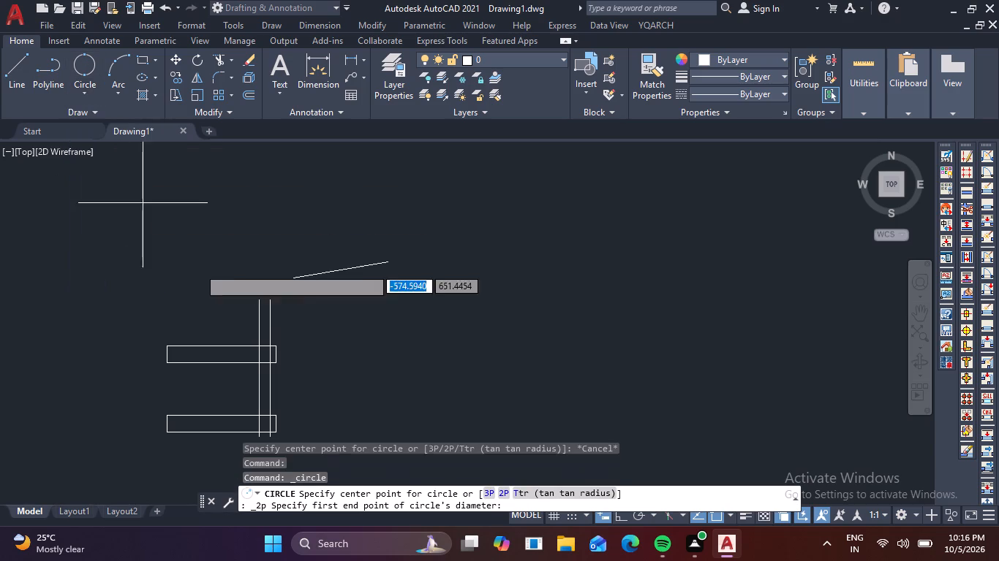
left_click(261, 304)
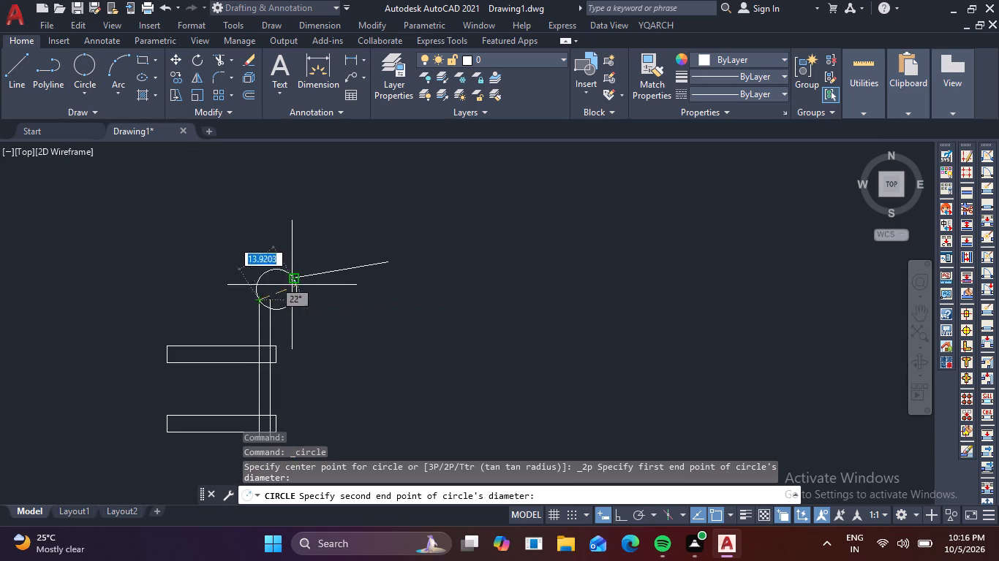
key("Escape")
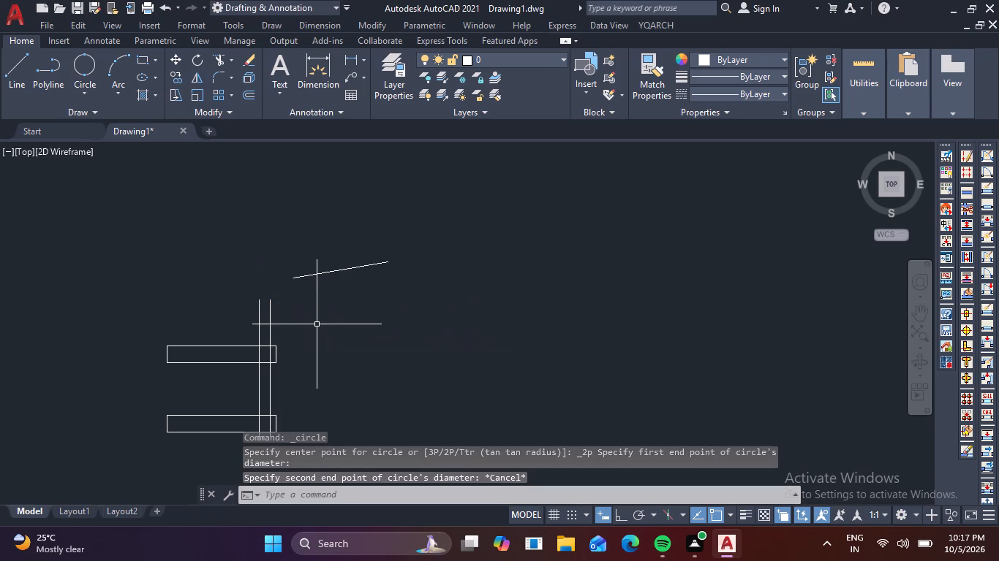
Fillet the left vertical line's upper end to the slanted line with a radius of 5.
key("f")
key("space")
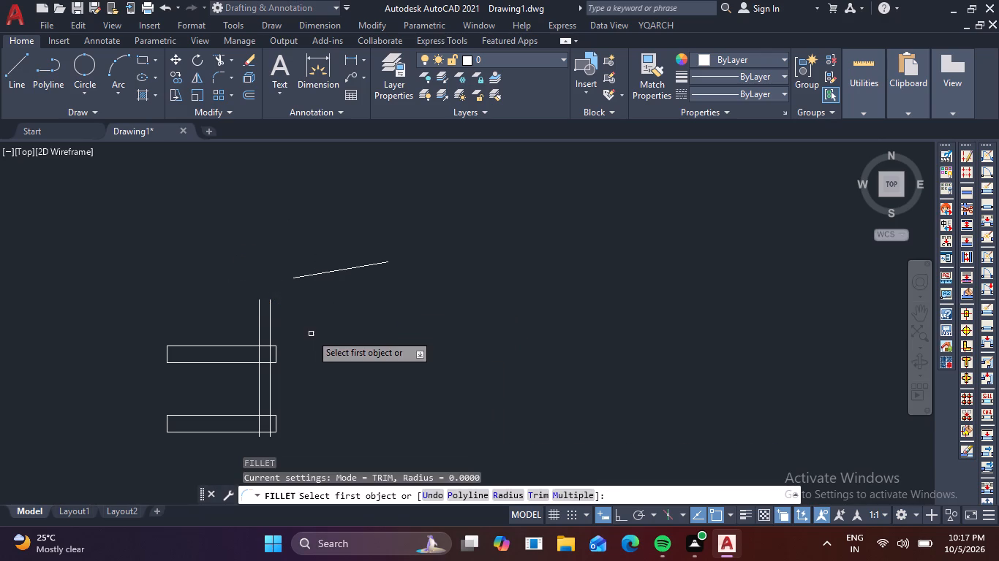
left_click(518, 496)
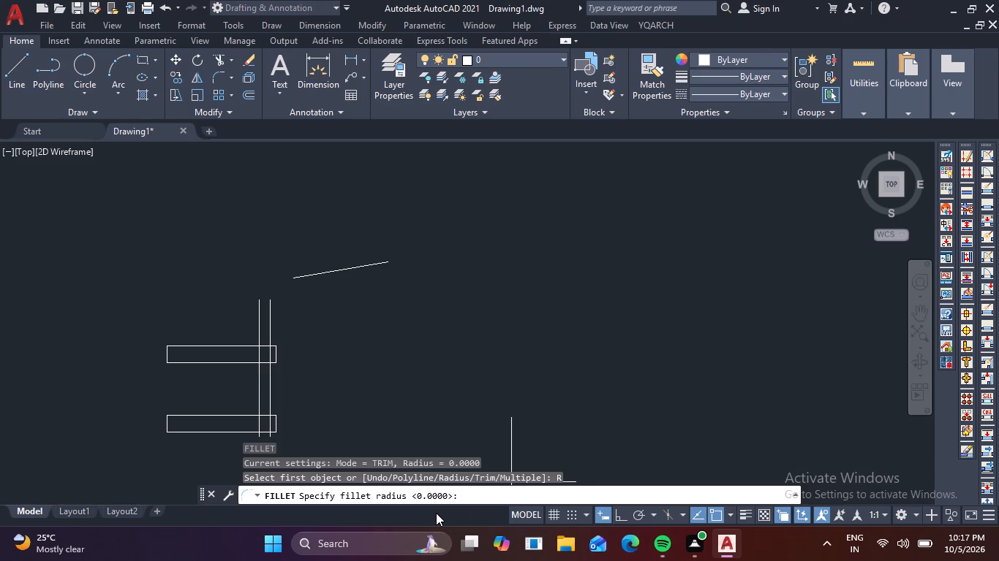
key("5")
key("Return")
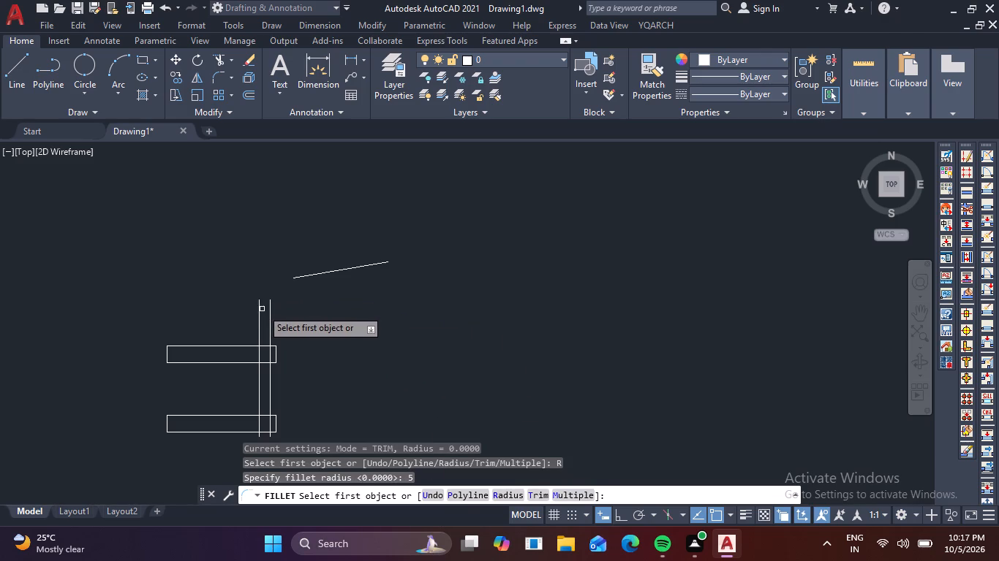
left_click(260, 310)
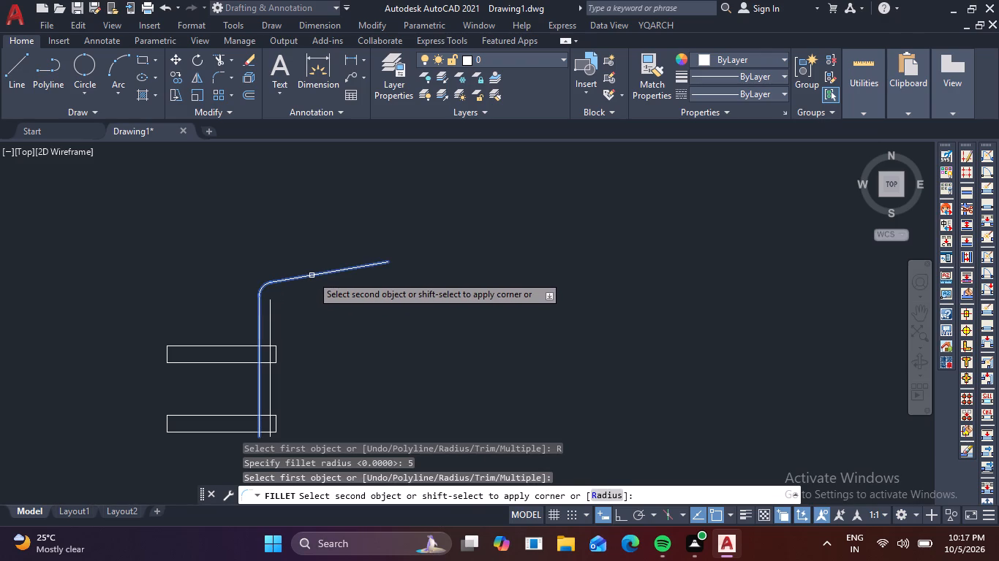
left_click(312, 275)
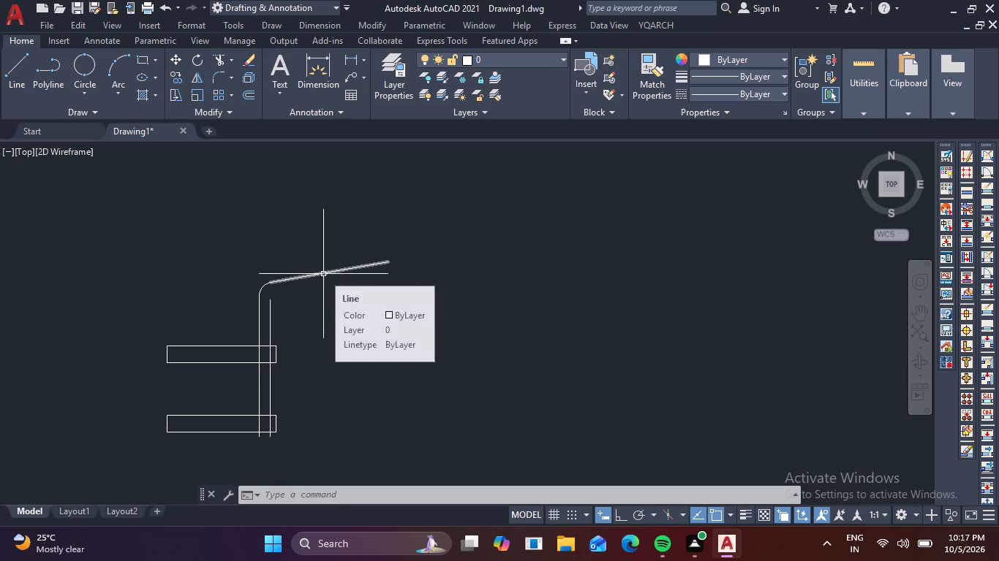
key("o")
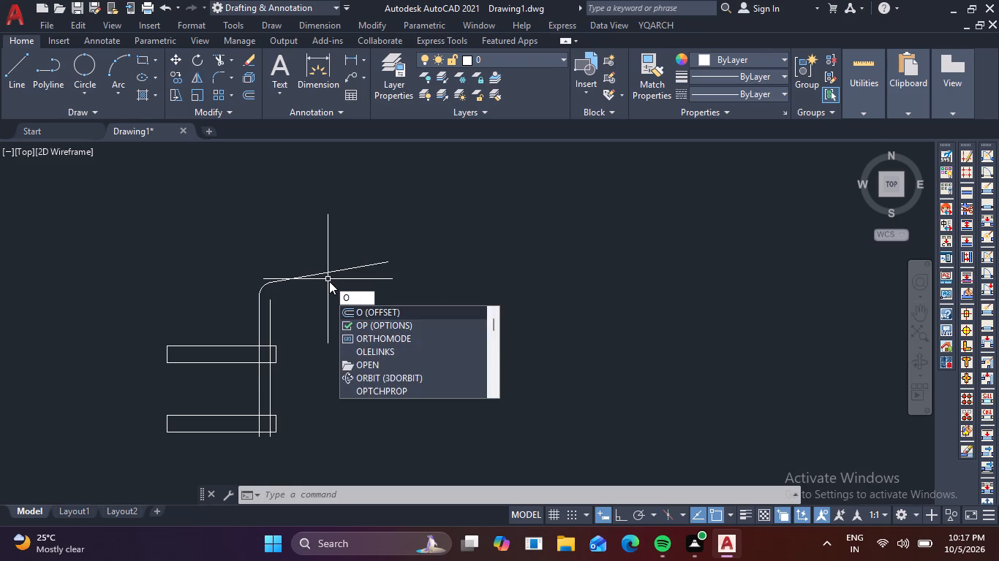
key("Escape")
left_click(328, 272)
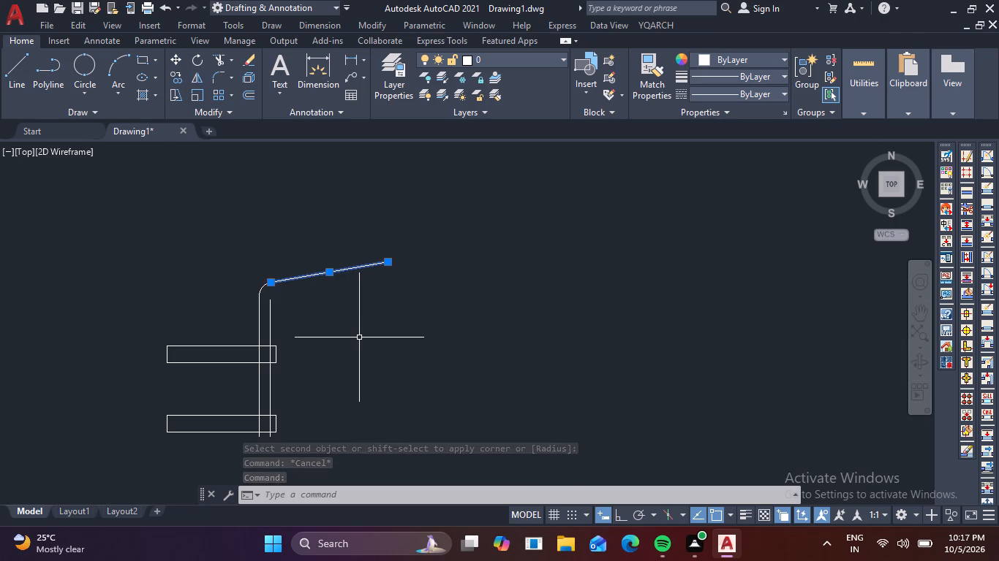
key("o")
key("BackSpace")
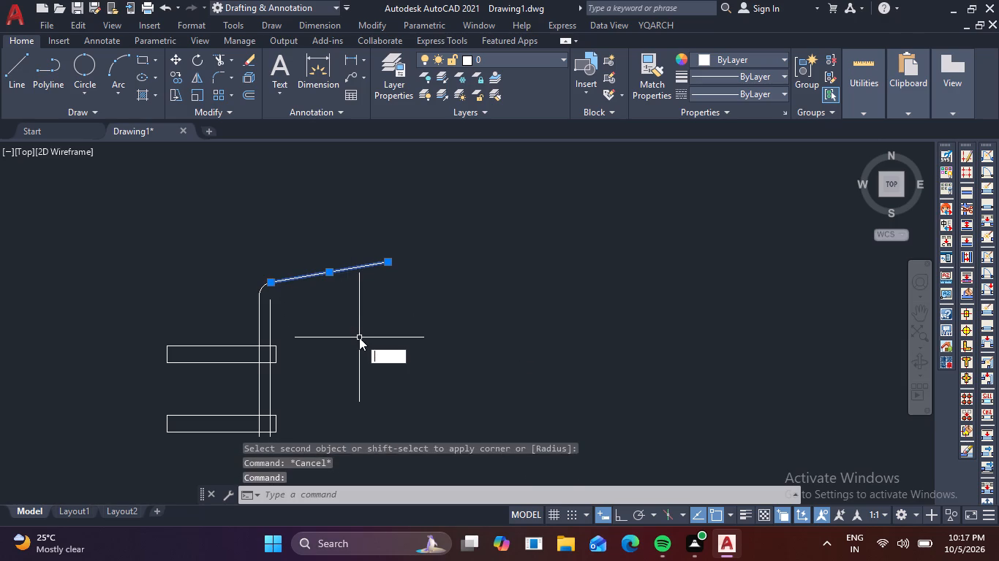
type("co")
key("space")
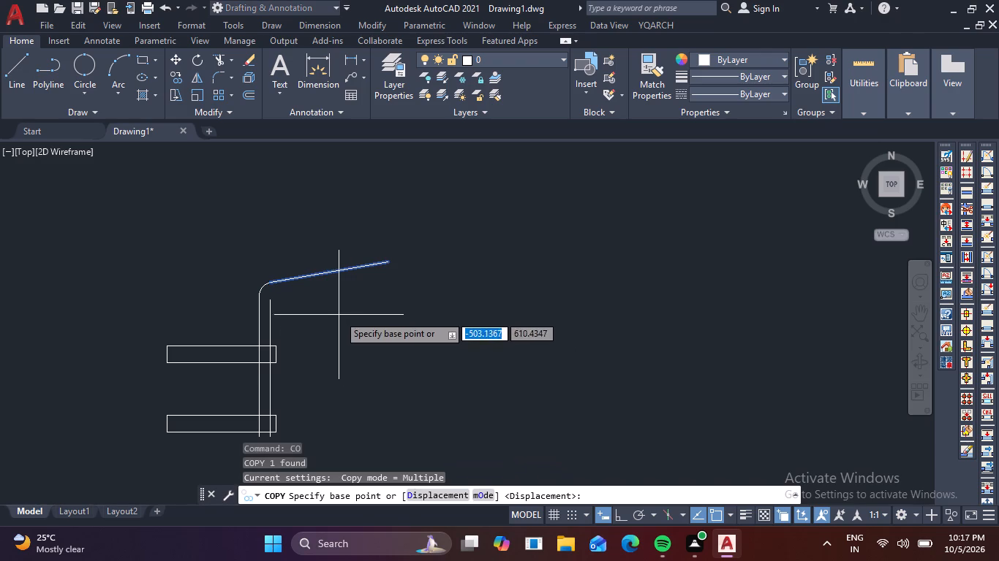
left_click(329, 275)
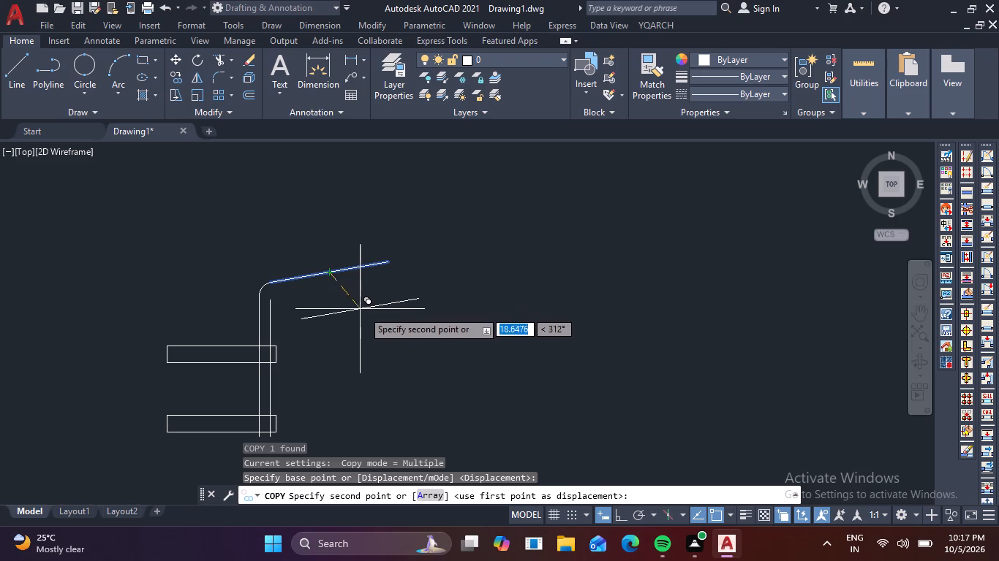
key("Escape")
Draw a second slanted line about 35 long at about 8° below the first, starting right of the vertical pair.
key("l")
key("space")
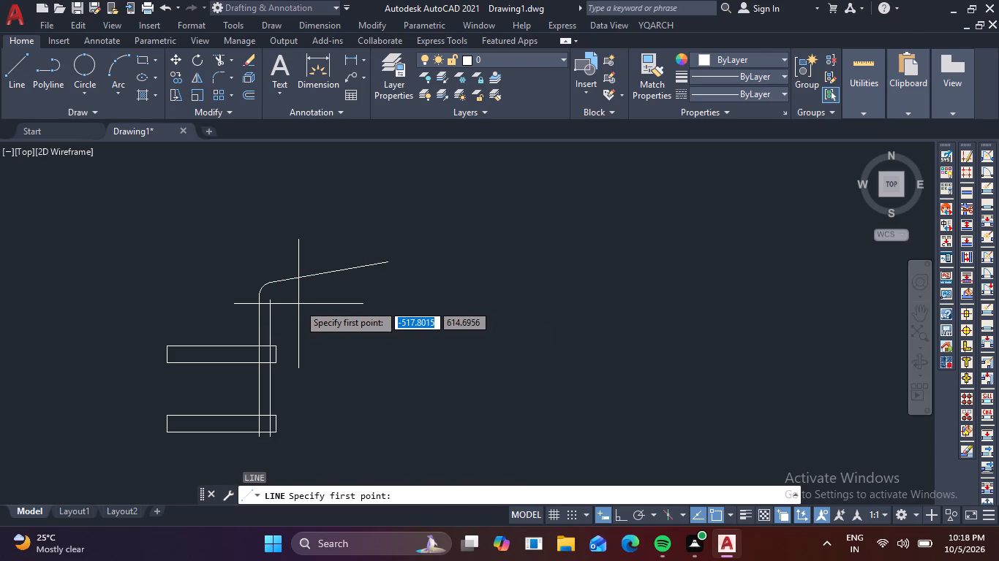
left_click(298, 304)
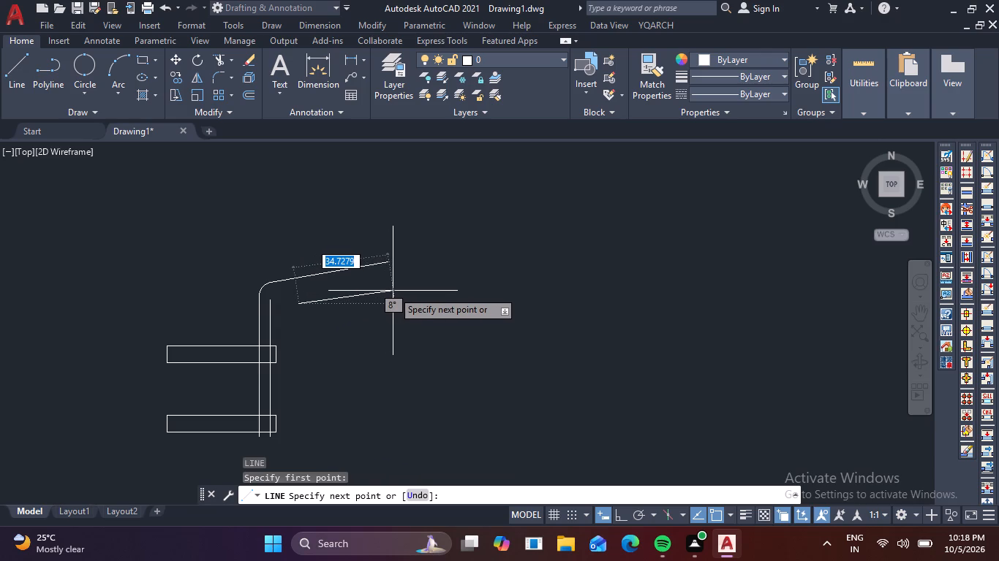
left_click(393, 291)
key("Escape")
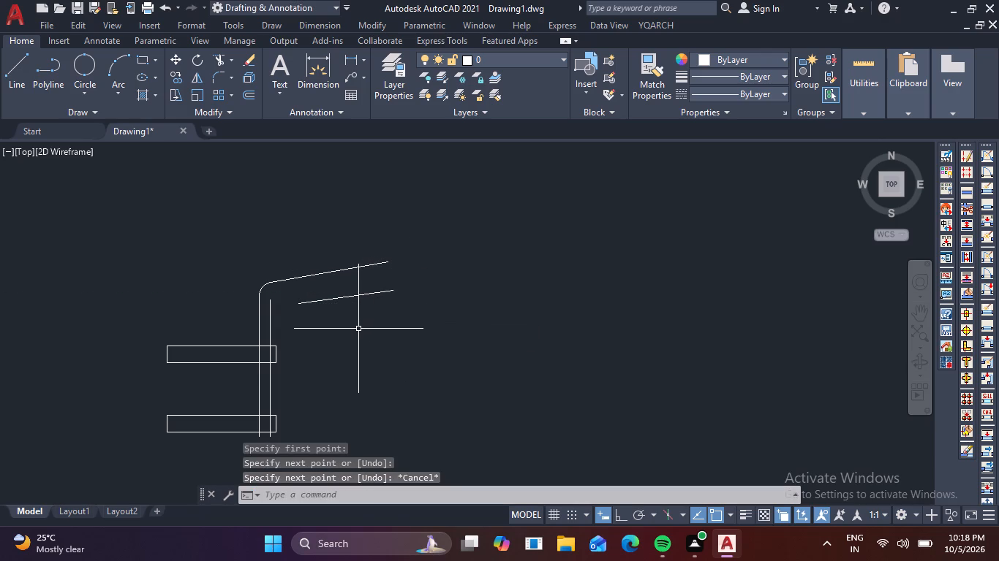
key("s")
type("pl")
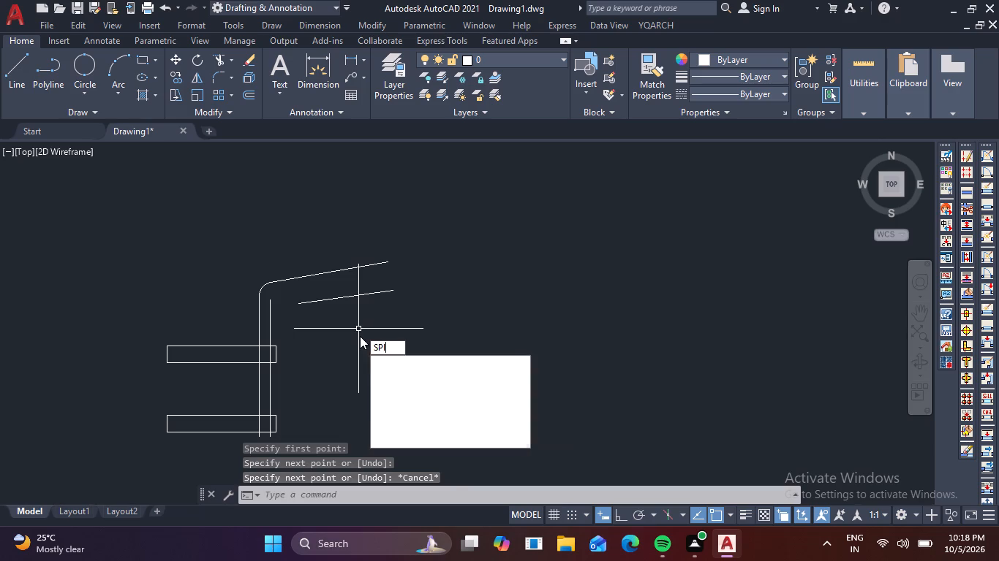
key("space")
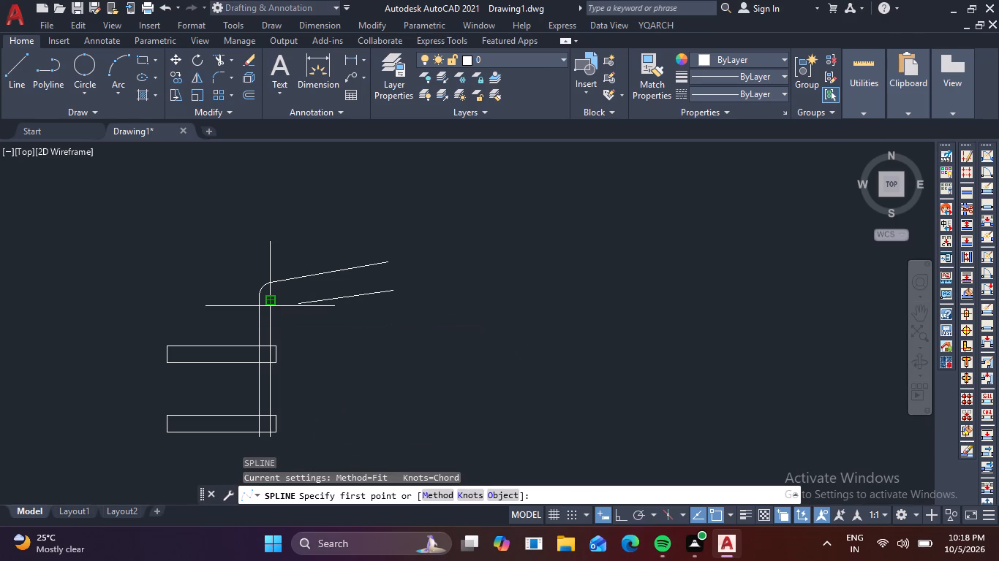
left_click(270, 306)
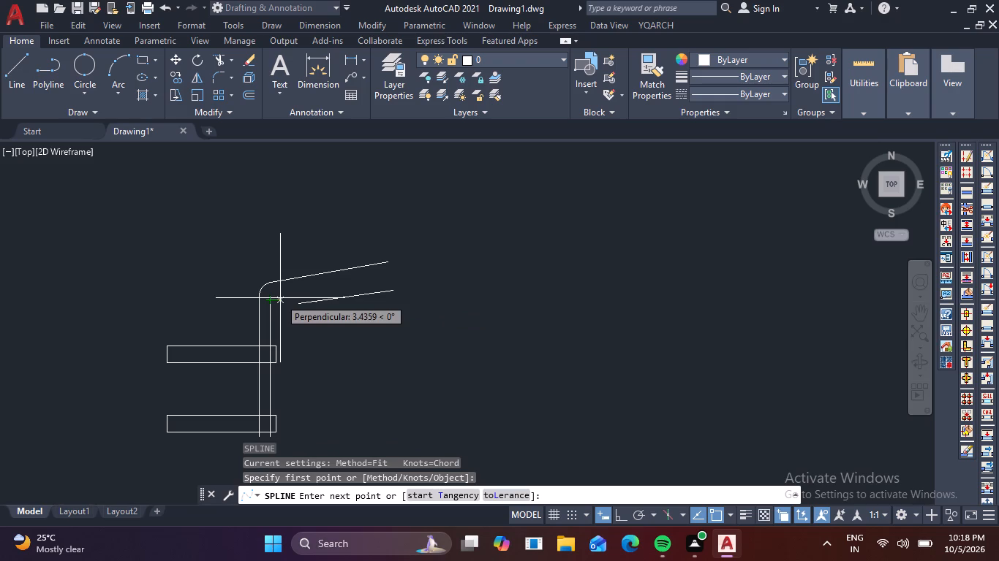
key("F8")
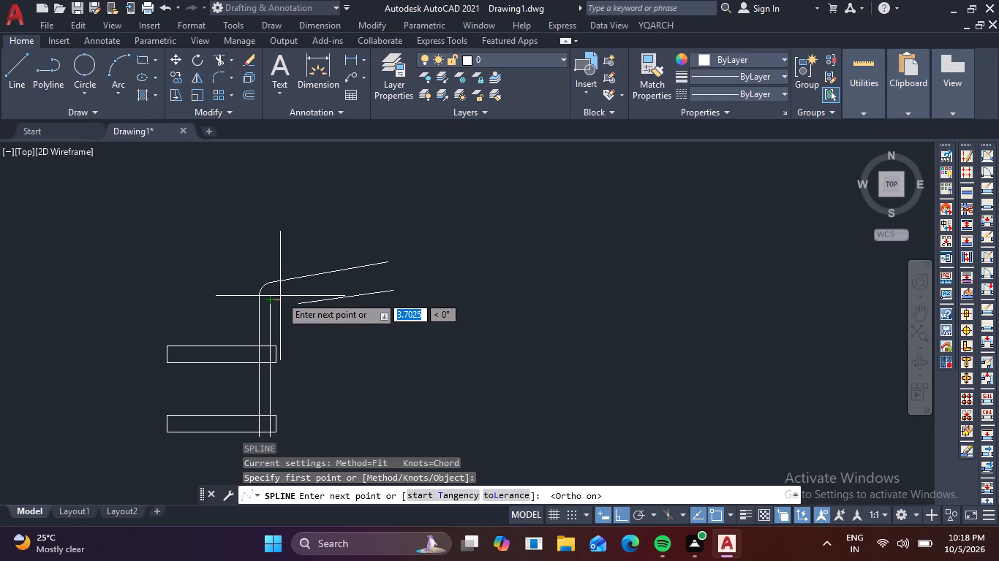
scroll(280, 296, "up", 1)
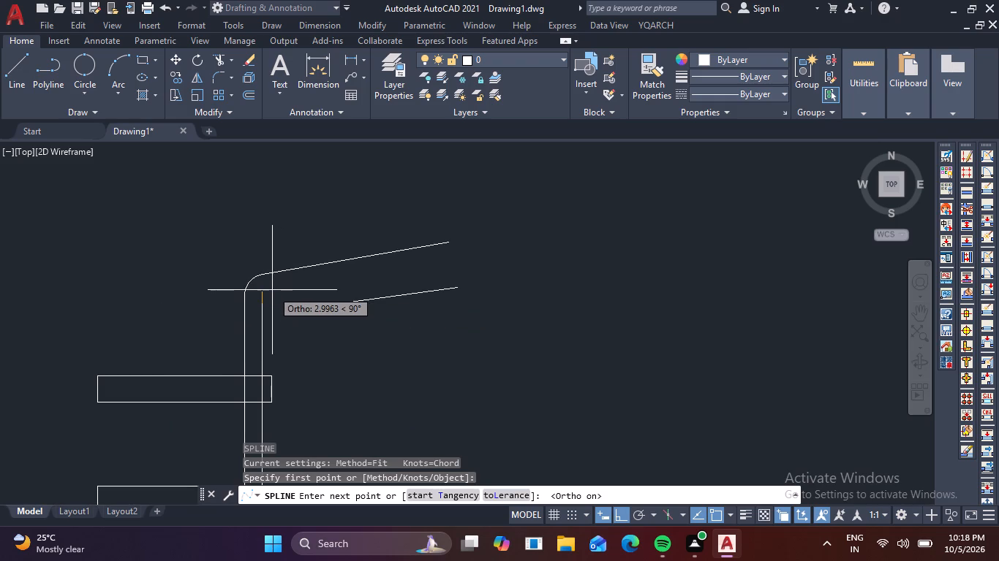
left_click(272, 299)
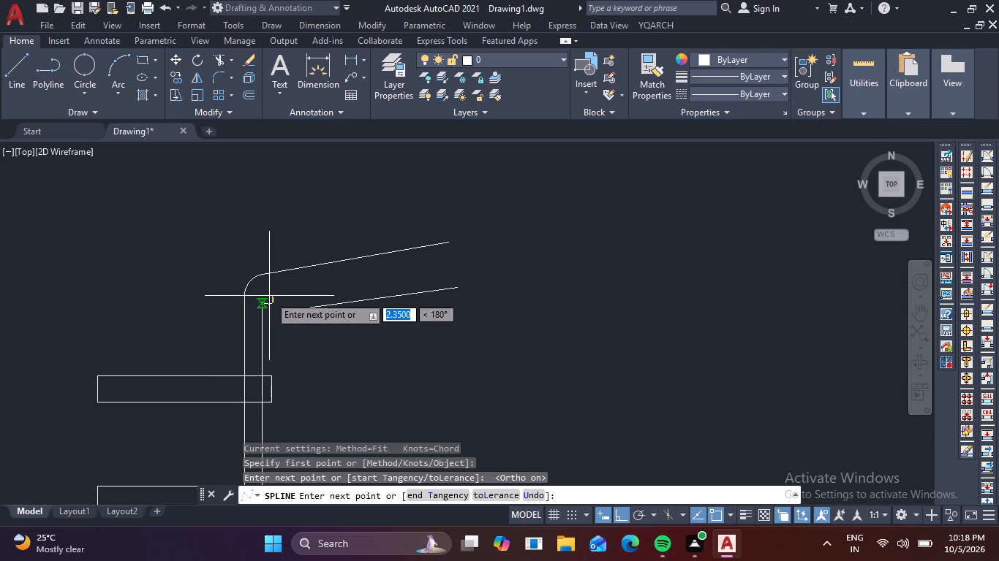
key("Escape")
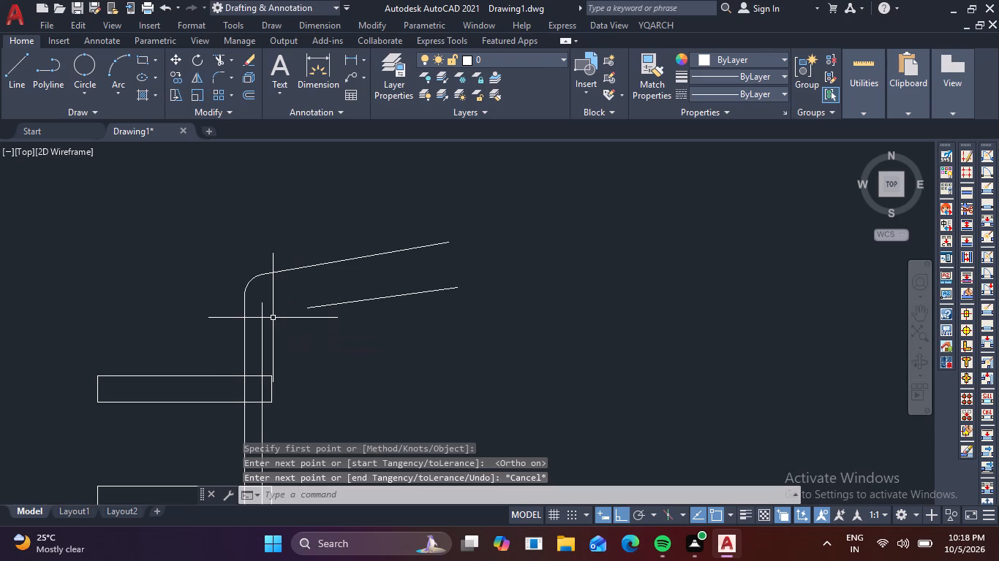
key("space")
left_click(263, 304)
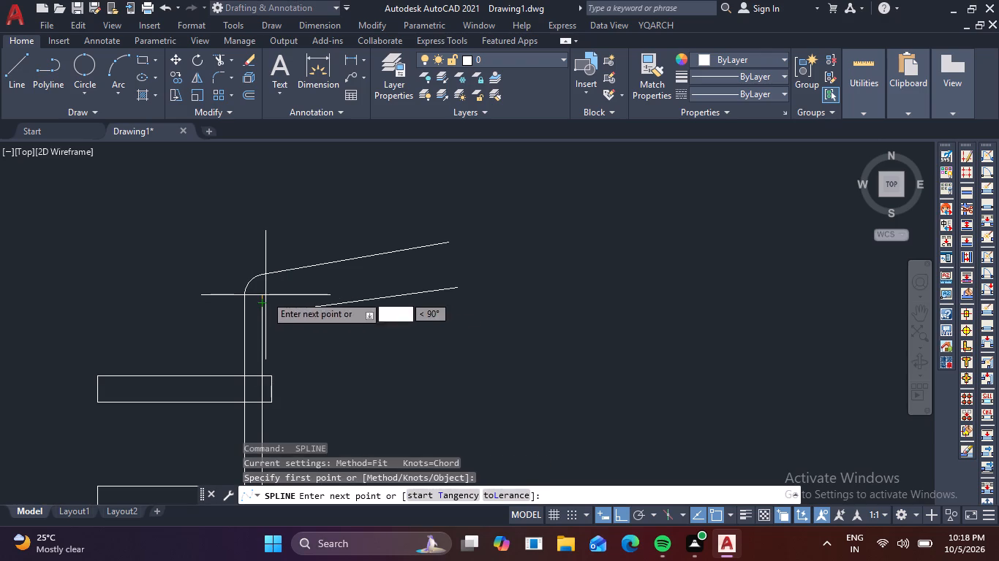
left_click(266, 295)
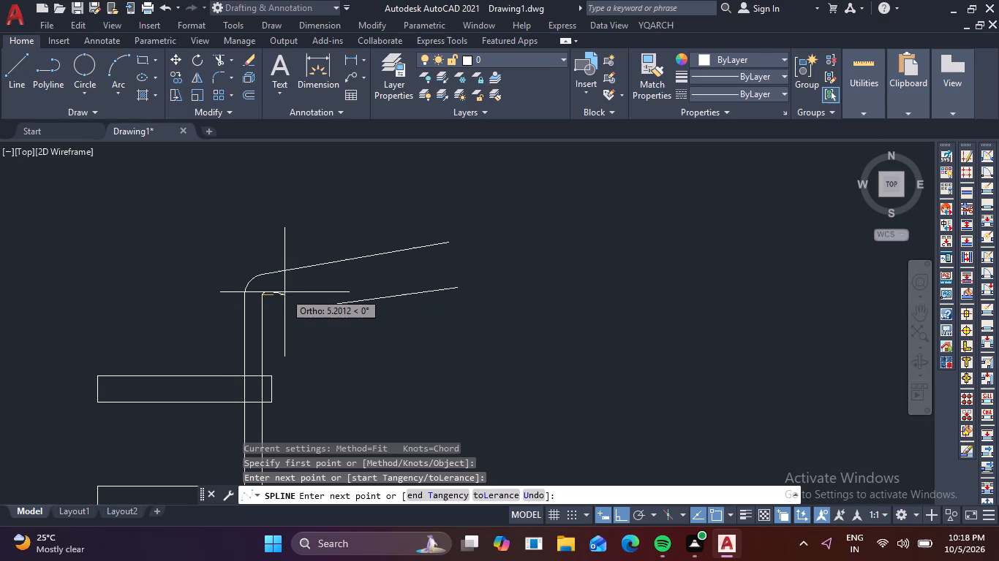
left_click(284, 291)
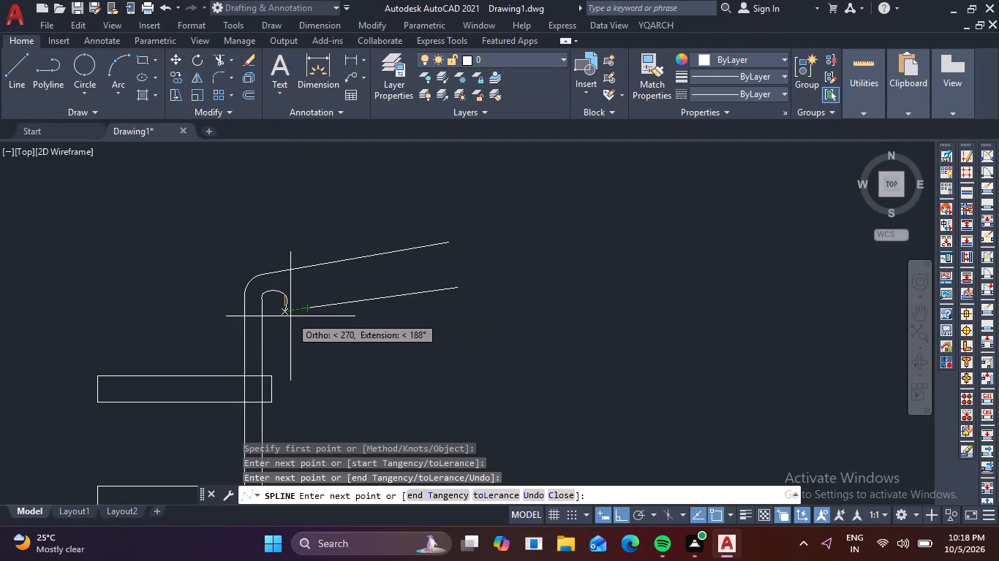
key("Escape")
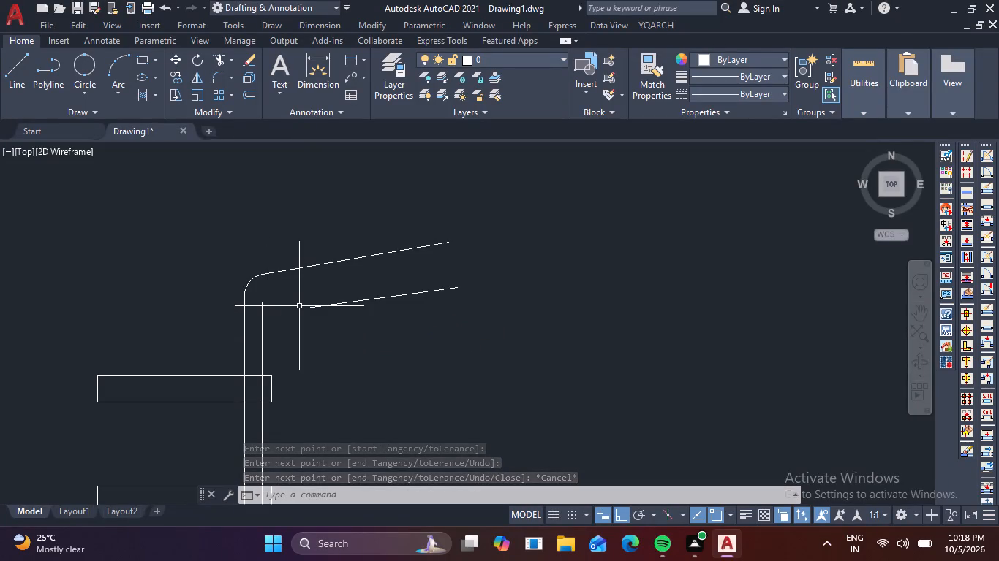
With ortho off, draw a slanted line about 38 long rising about 11° to the right, between the two existing slanted lines.
key("l")
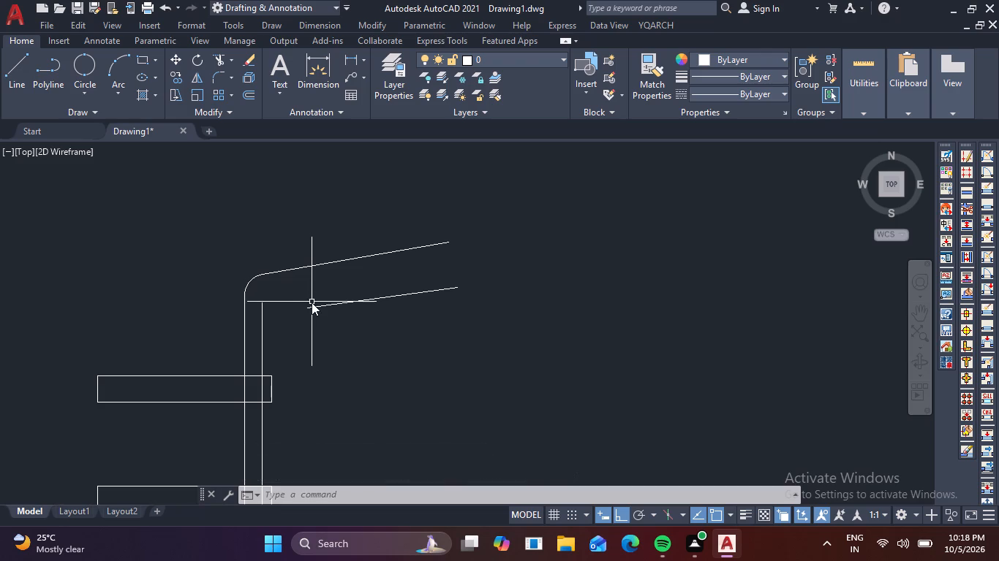
key("space")
left_click(283, 299)
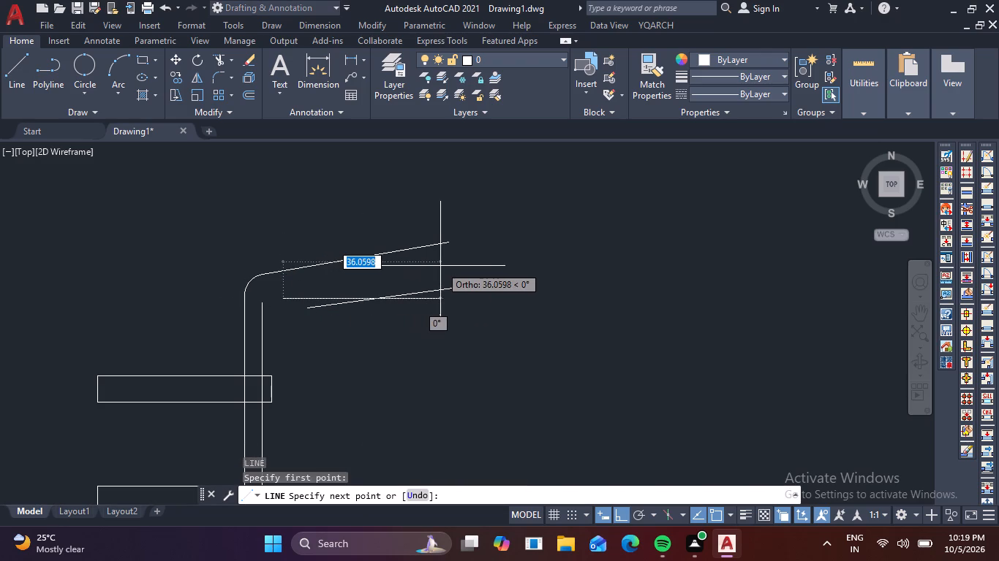
key("F8")
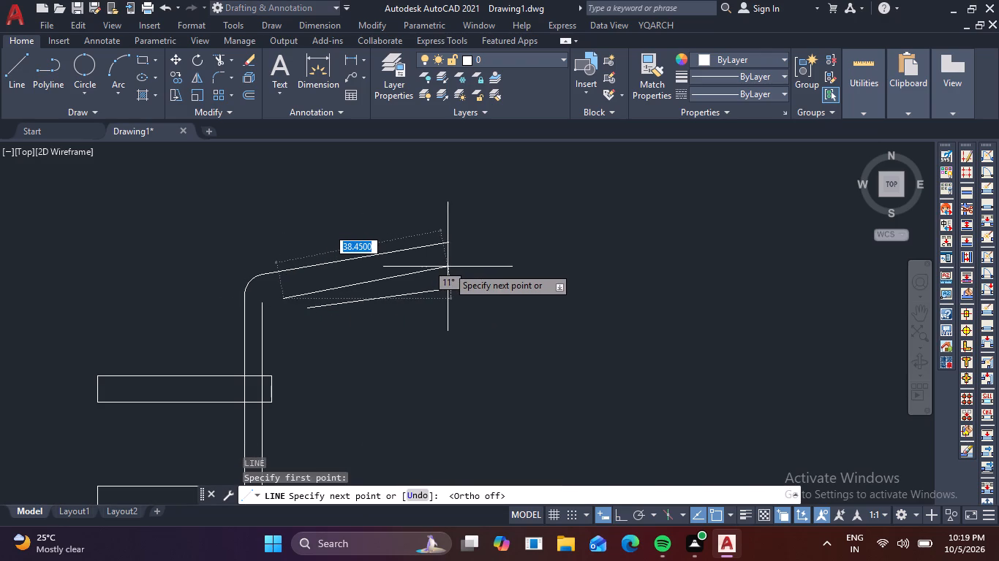
left_click(448, 267)
key("Escape")
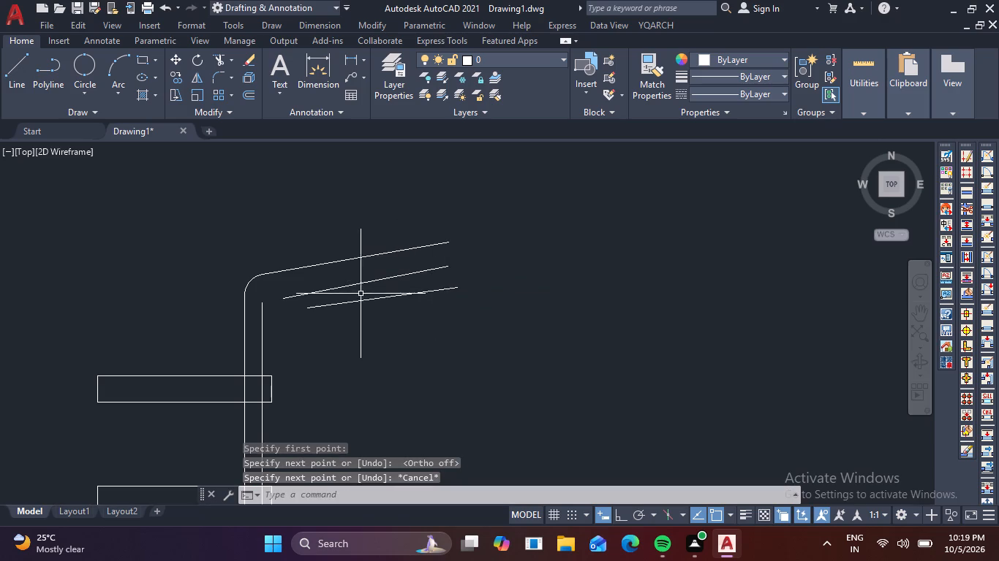
Fillet the right vertical line's upper end to the middle slanted line with a radius of 5.
key("f")
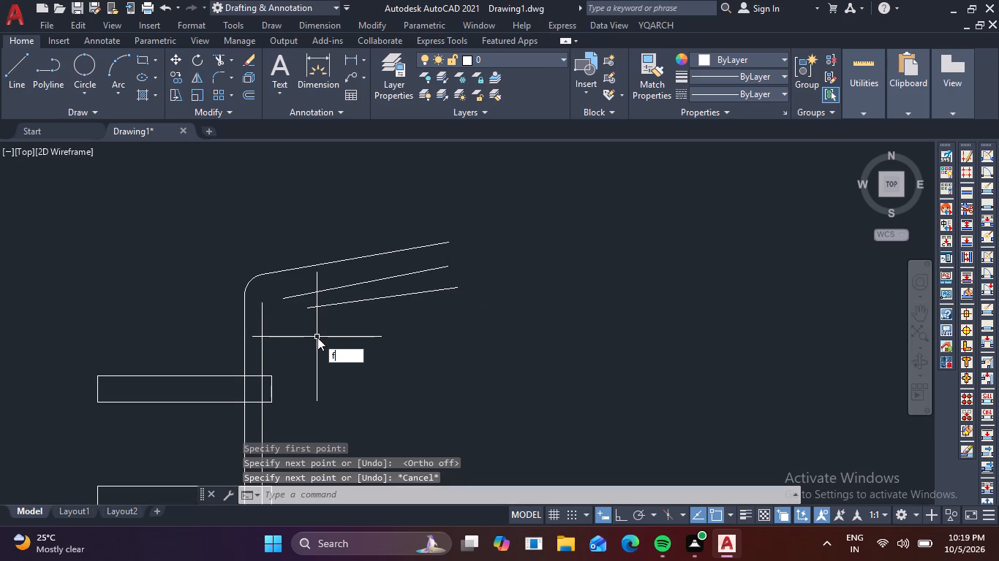
key("space")
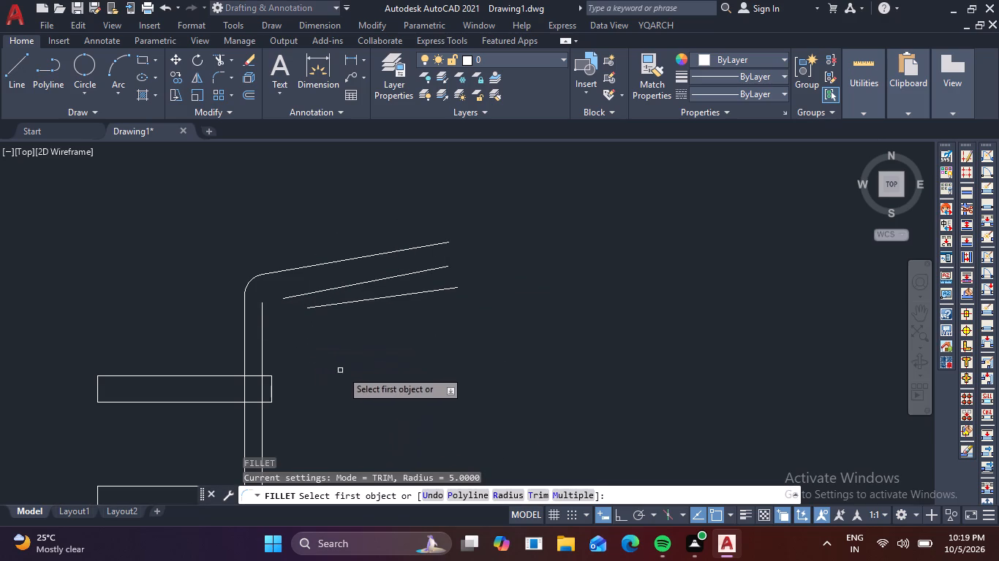
left_click(263, 318)
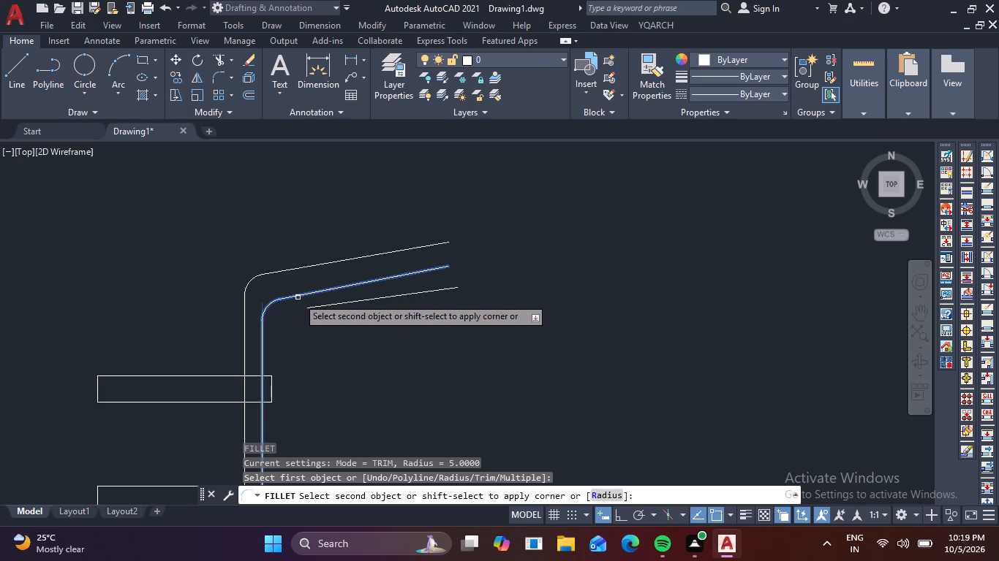
left_click(298, 297)
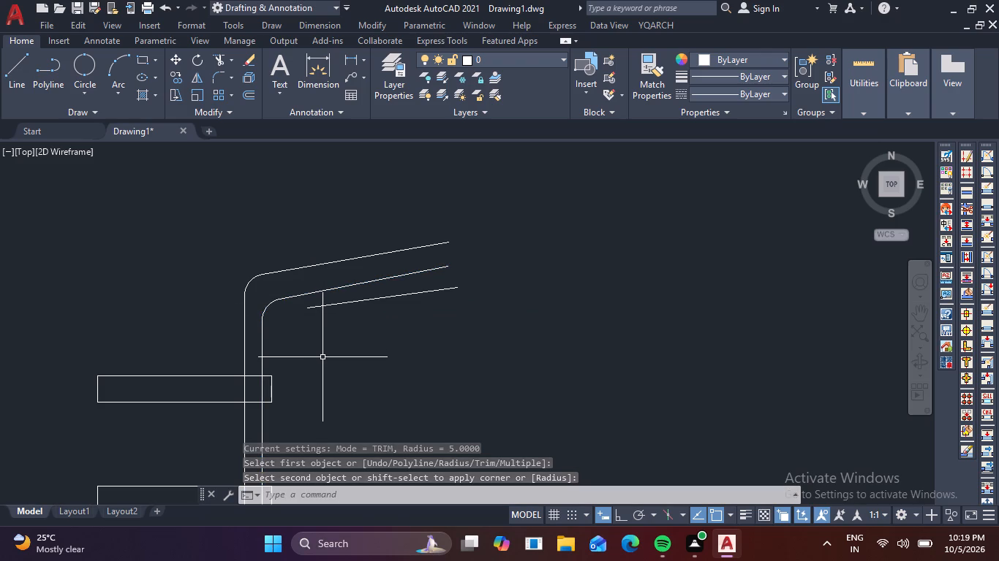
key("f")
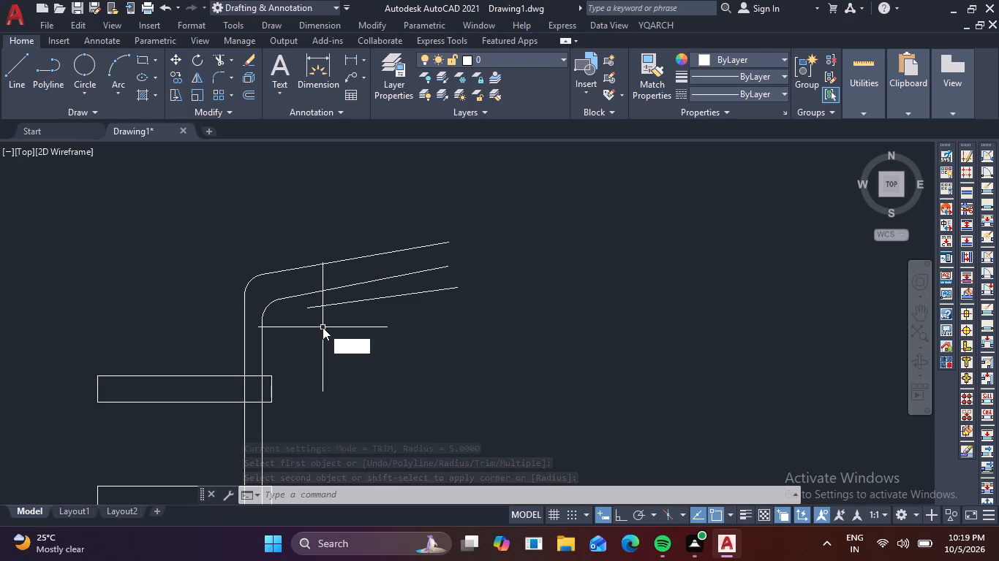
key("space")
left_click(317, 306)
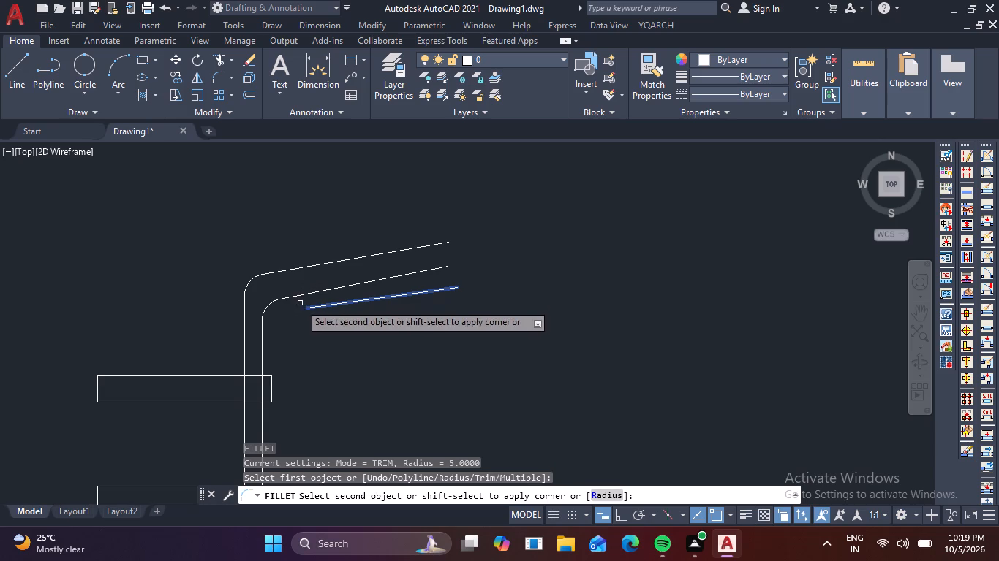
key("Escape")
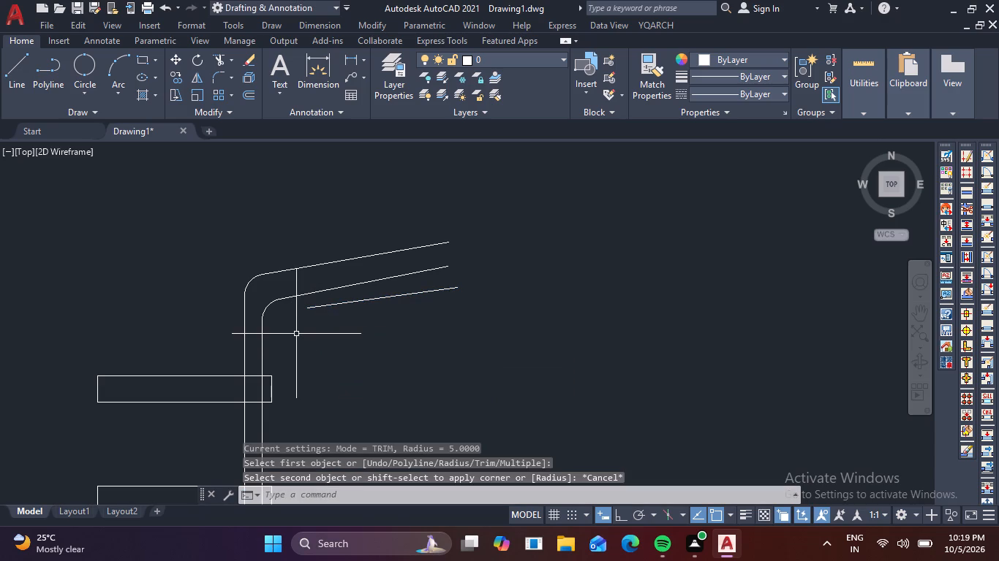
Delete the middle slanted line, keeping the fillet arc on the right vertical line.
left_click(301, 296)
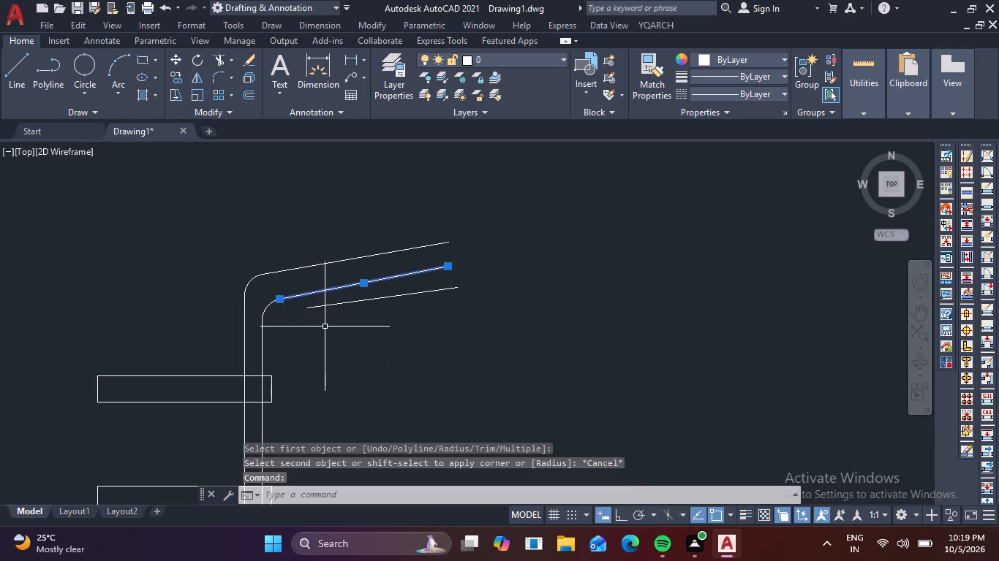
key("Delete")
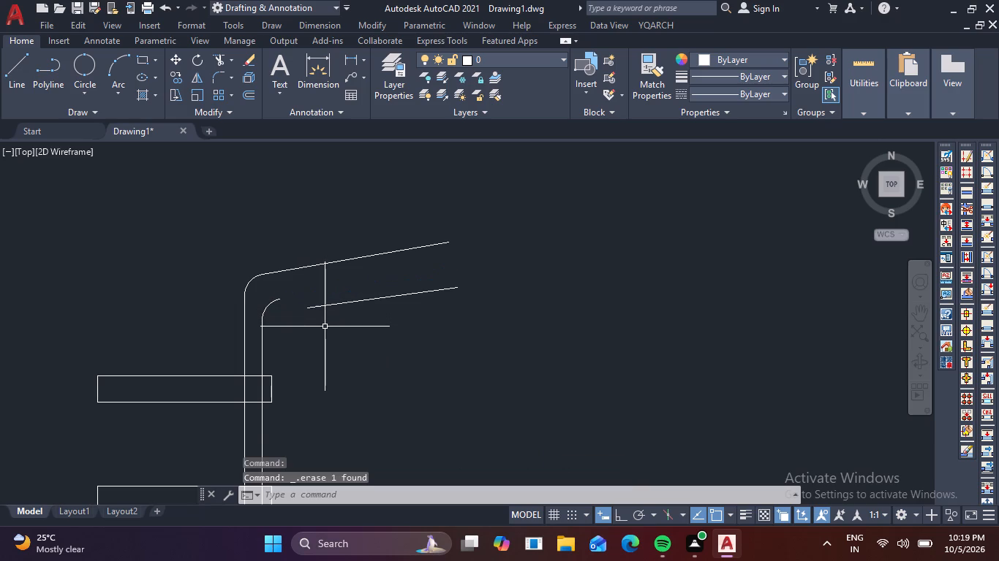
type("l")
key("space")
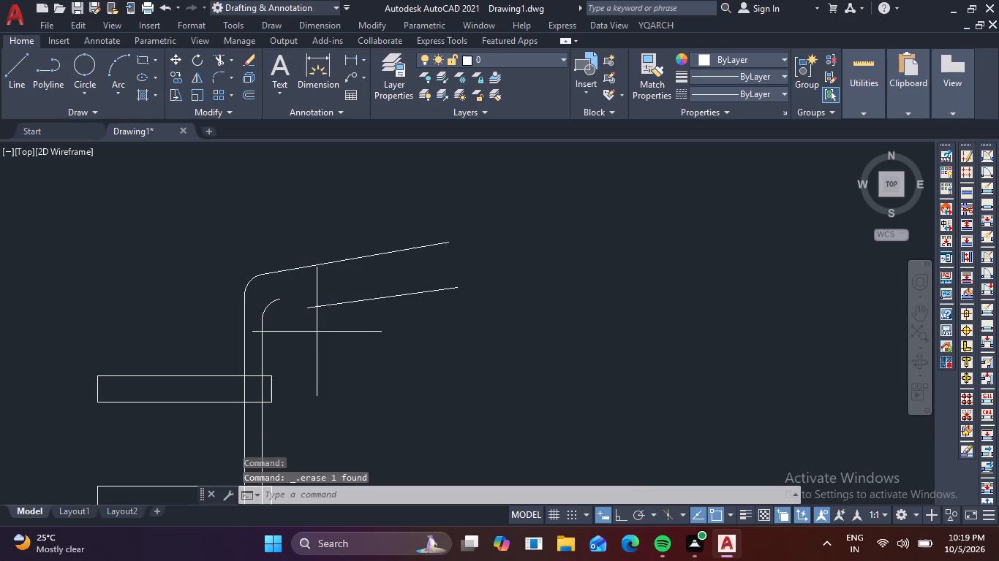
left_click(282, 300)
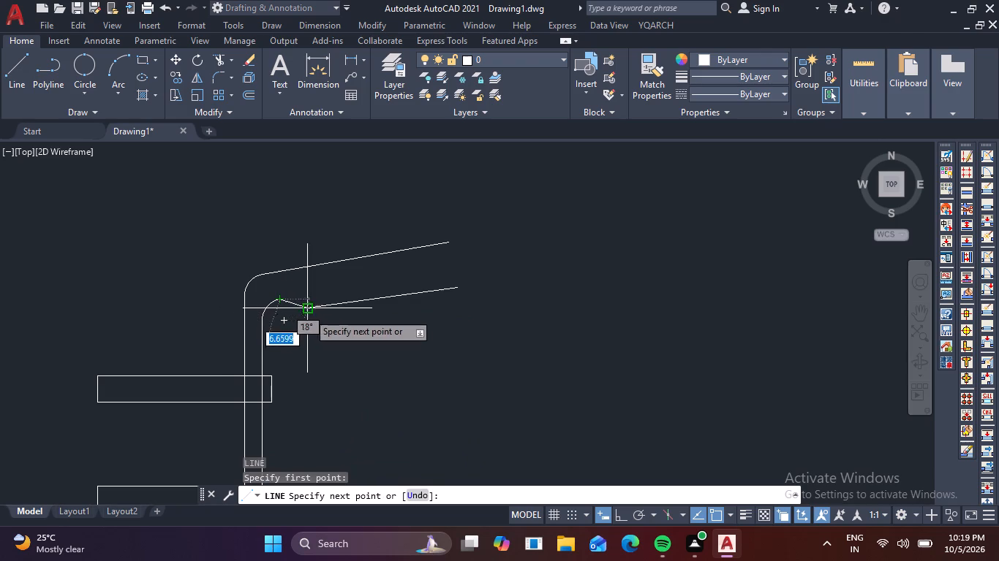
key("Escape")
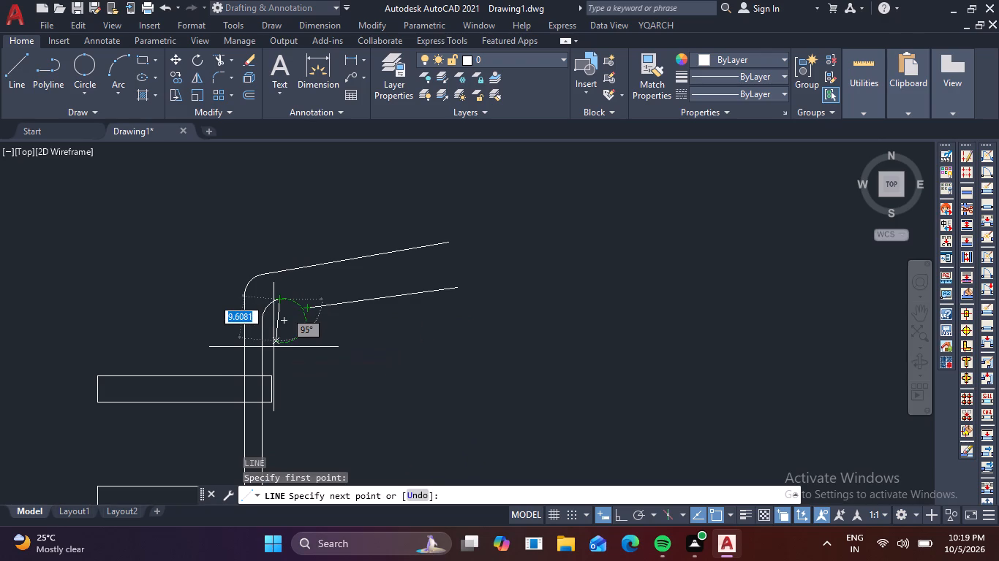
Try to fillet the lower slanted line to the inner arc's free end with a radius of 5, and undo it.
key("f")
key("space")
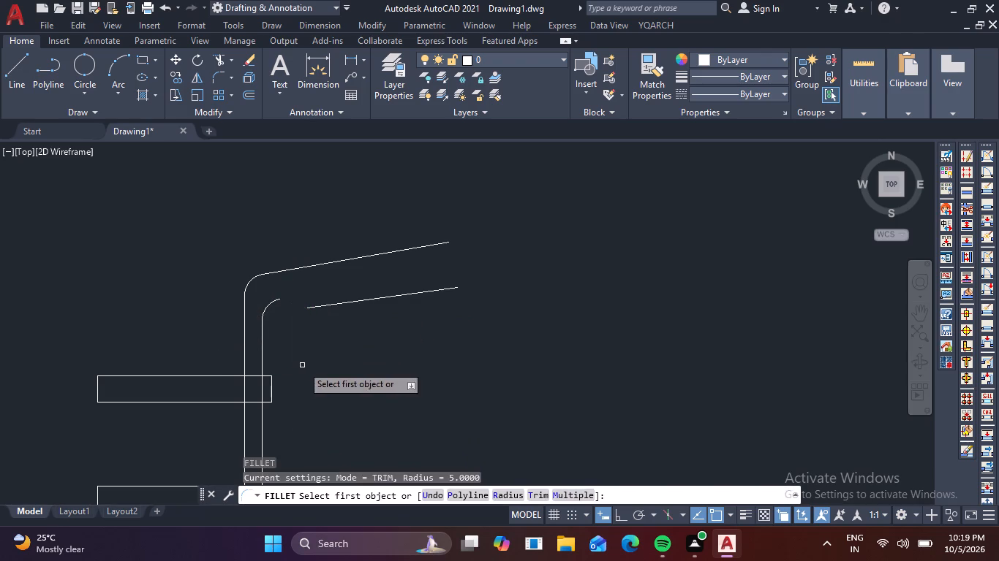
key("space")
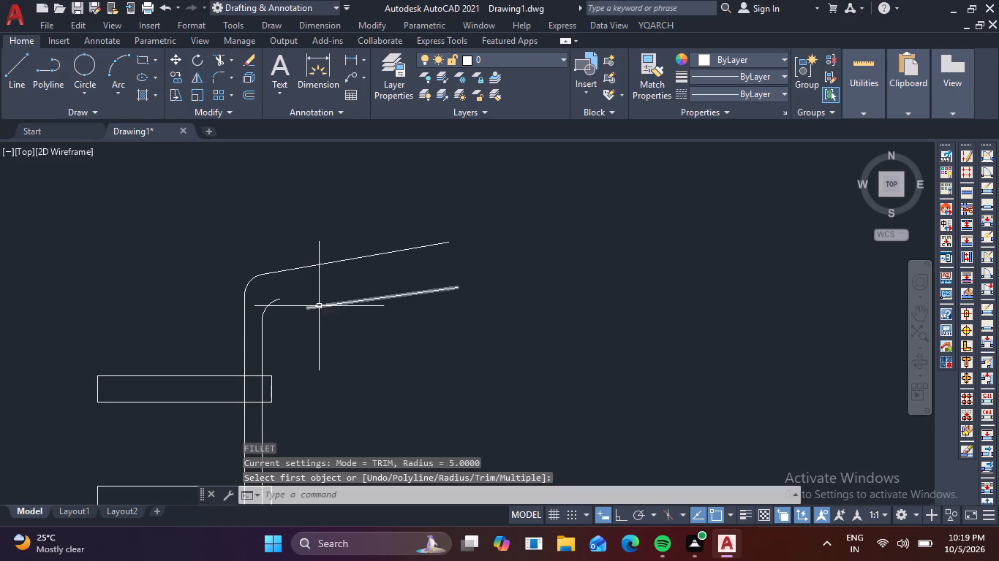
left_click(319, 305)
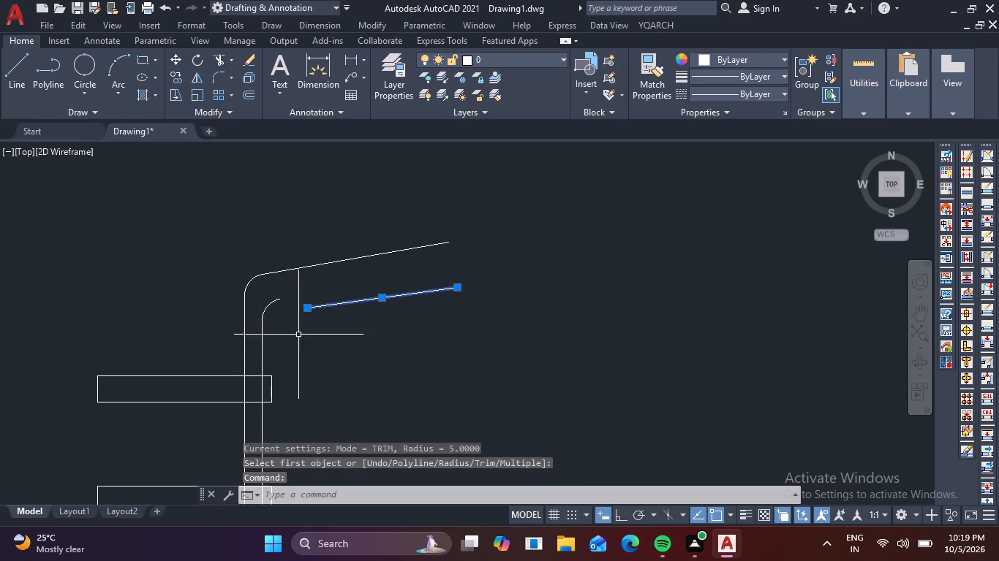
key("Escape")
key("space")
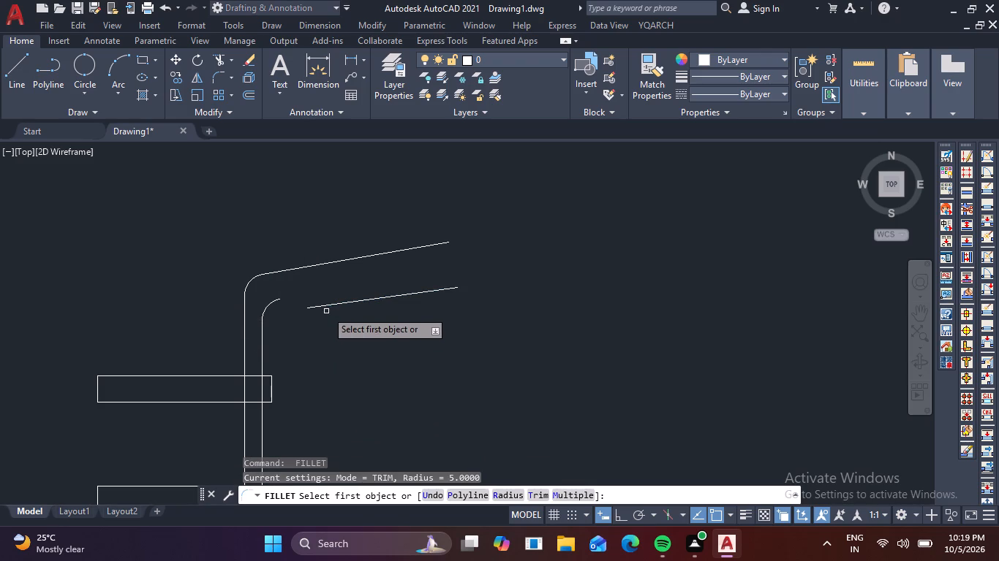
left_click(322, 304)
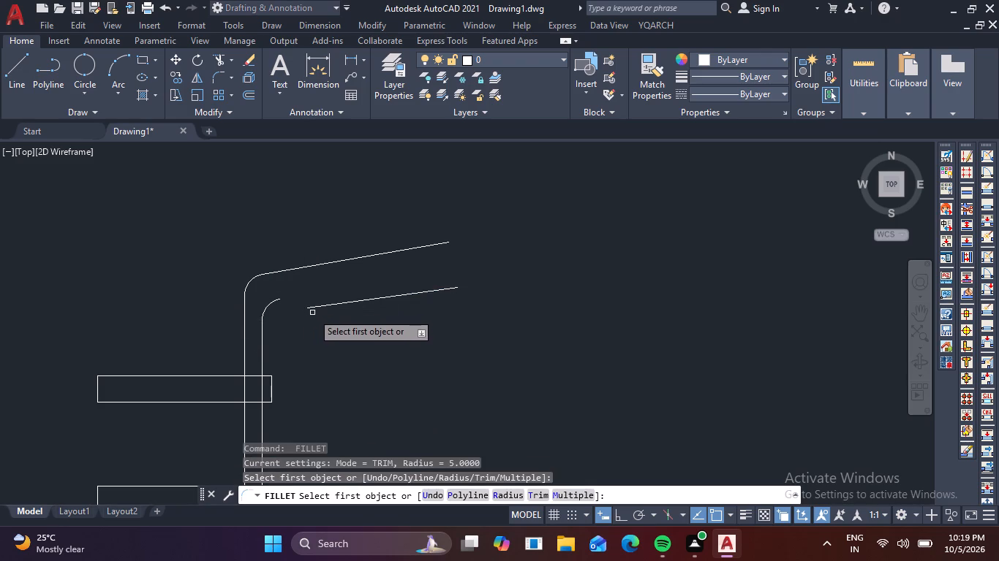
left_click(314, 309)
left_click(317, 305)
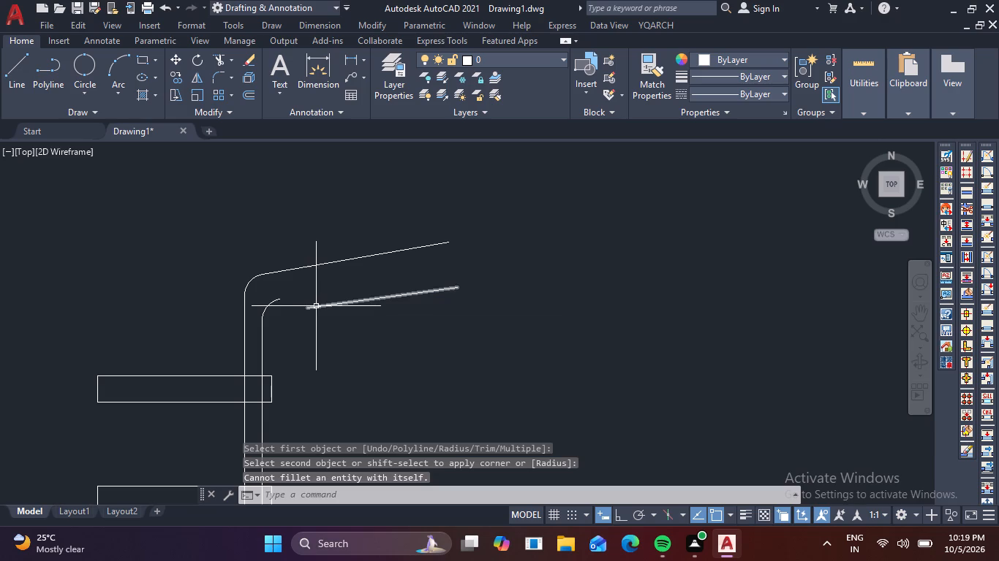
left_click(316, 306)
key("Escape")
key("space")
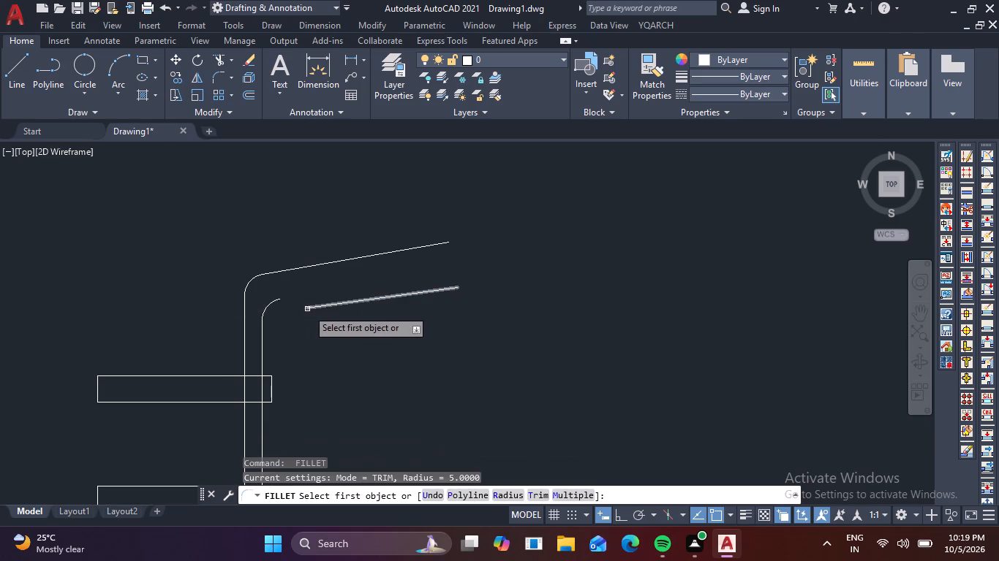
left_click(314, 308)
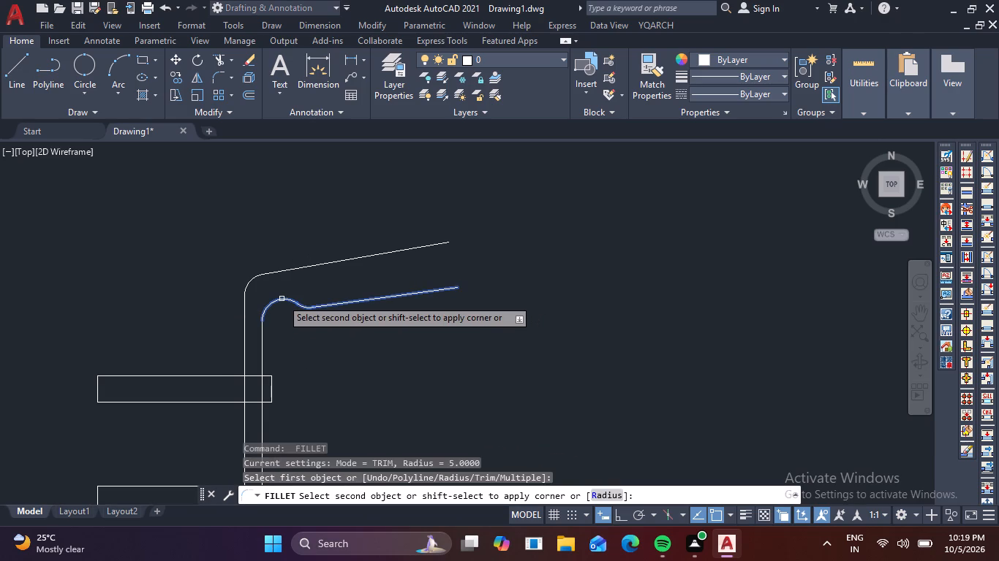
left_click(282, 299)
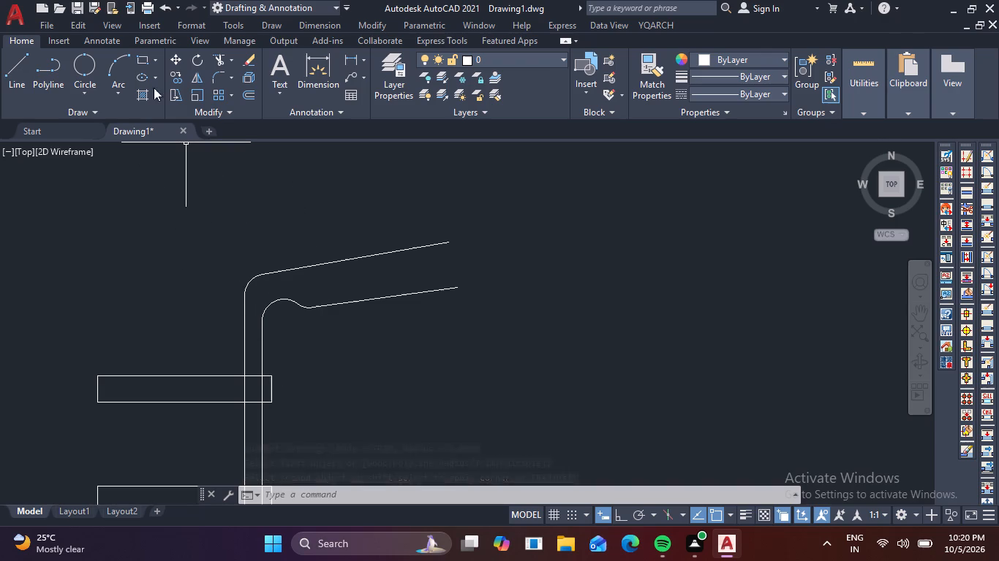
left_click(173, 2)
Move the lower slanted line about 4 horizontally toward the inner arc, using its lower end as base point.
scroll(332, 293, "up", 1)
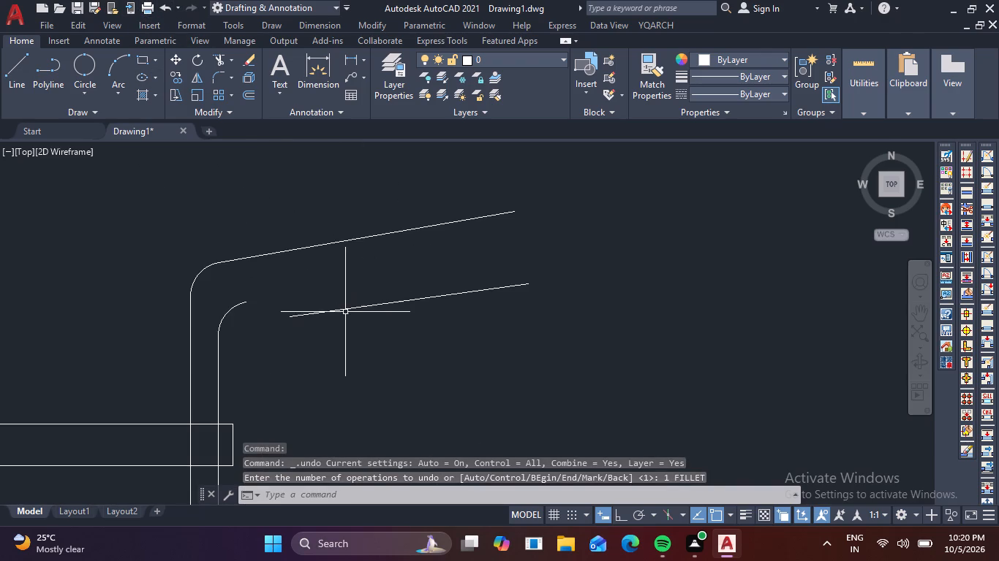
left_click(348, 310)
key("m")
key("space")
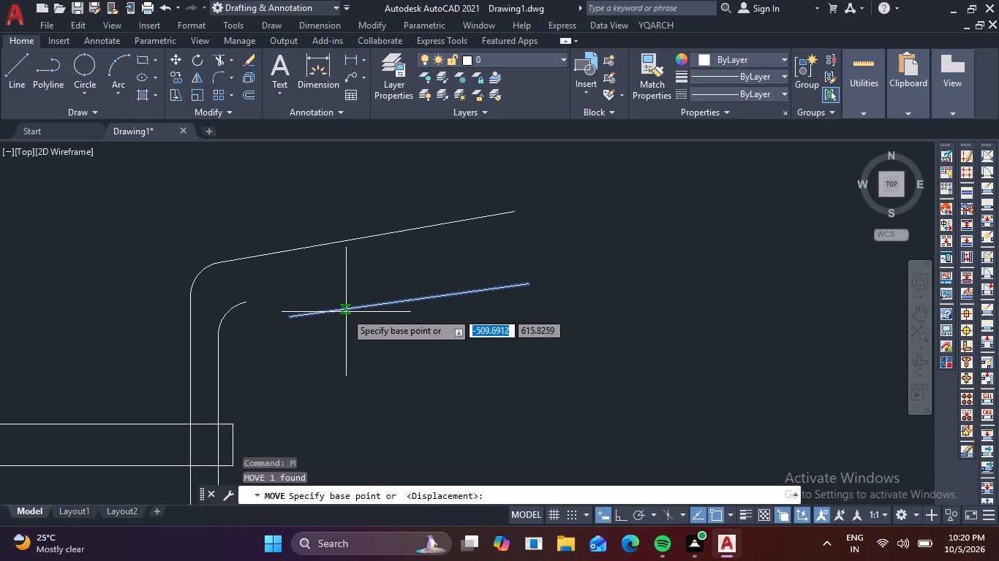
left_click(291, 314)
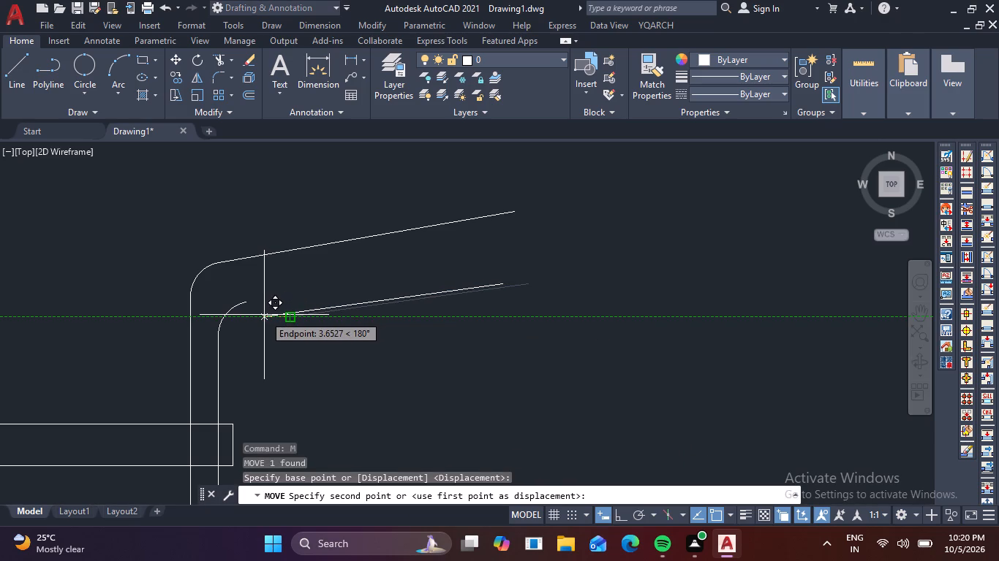
left_click(260, 315)
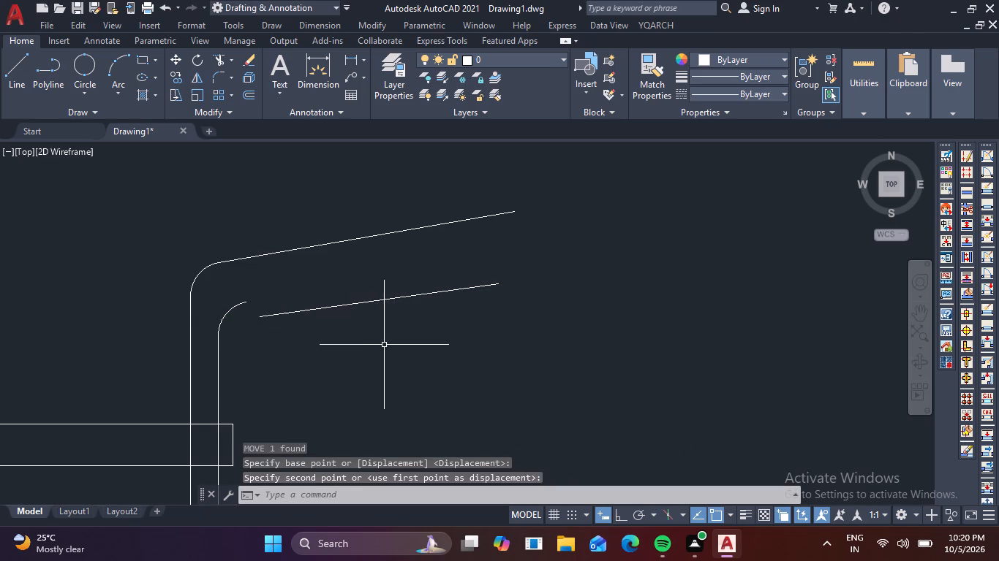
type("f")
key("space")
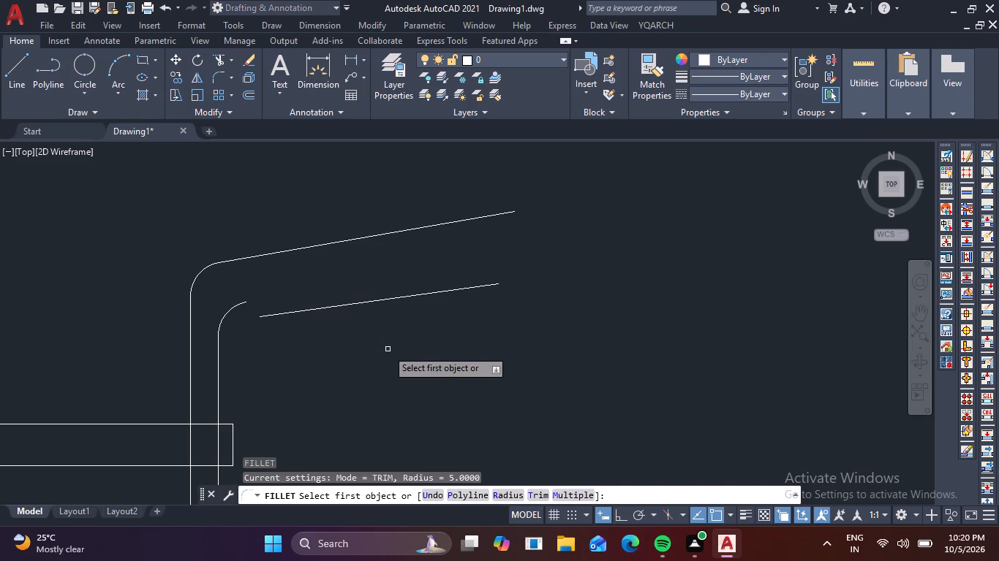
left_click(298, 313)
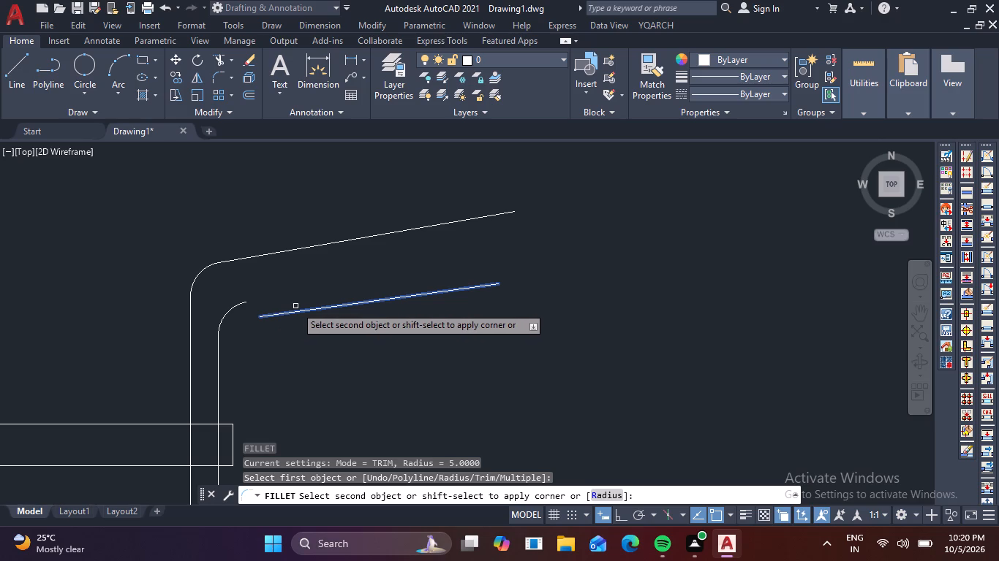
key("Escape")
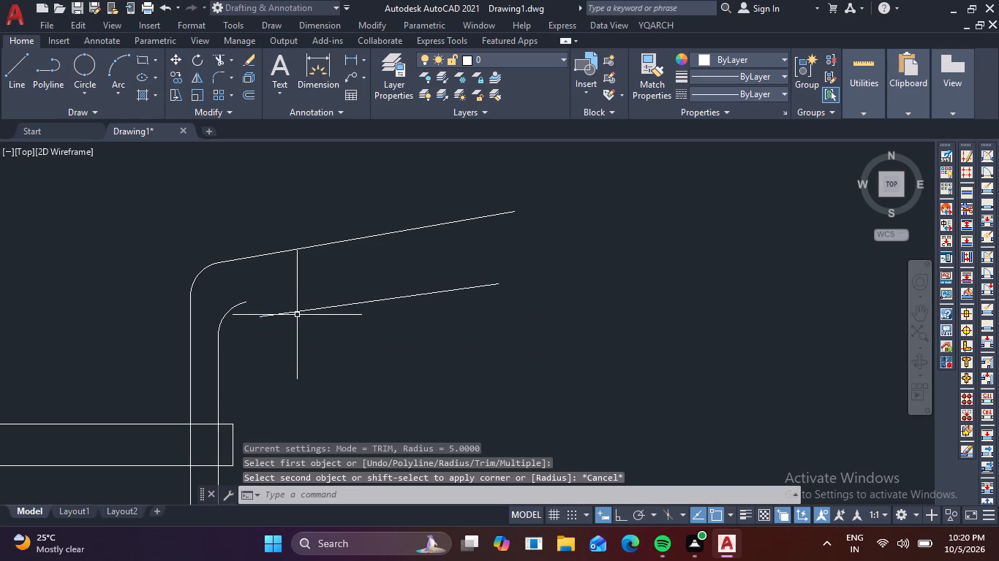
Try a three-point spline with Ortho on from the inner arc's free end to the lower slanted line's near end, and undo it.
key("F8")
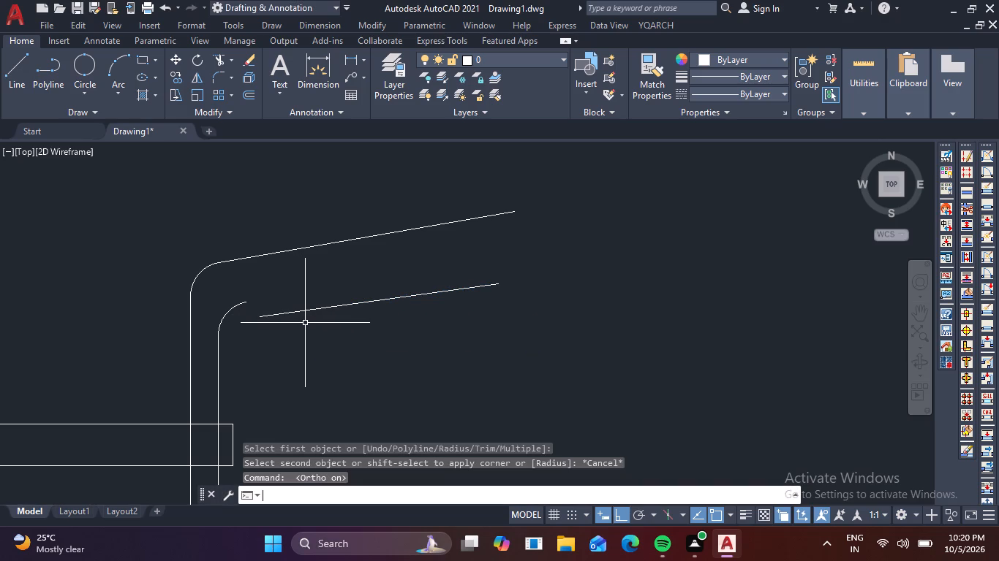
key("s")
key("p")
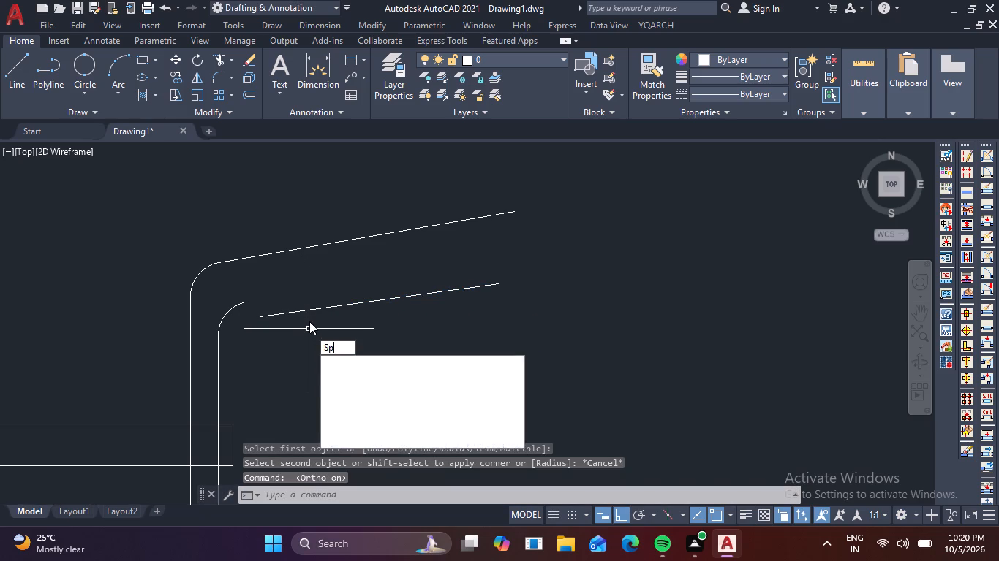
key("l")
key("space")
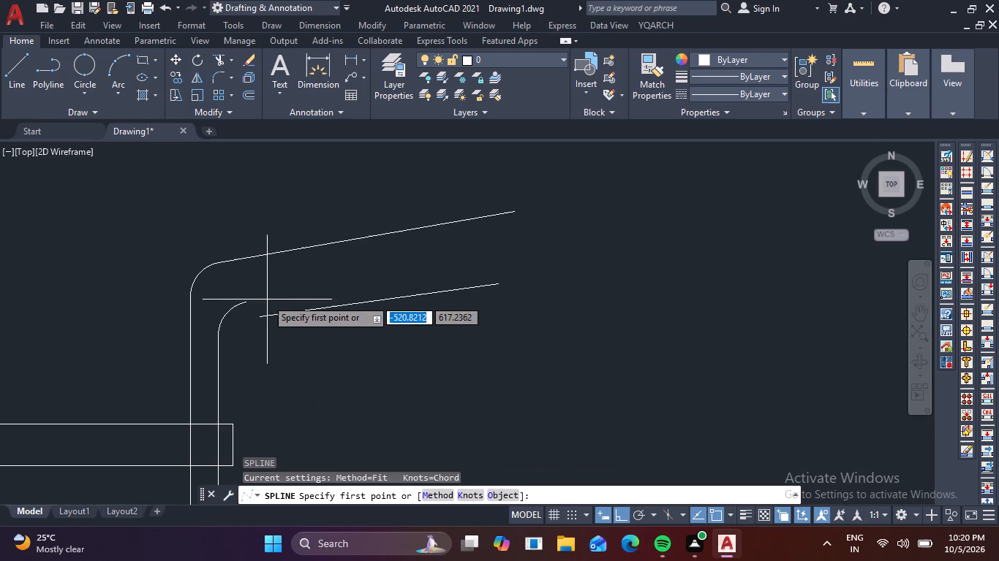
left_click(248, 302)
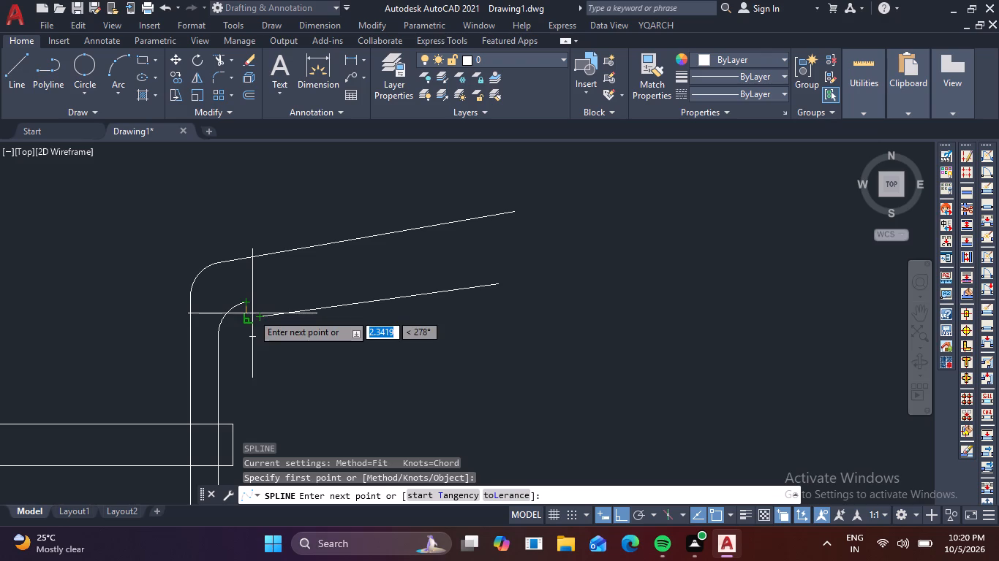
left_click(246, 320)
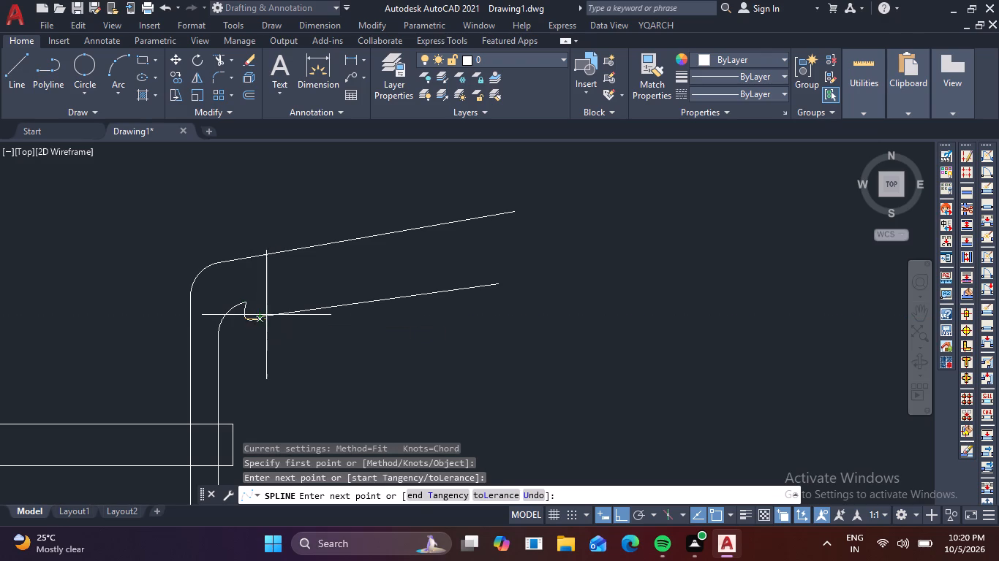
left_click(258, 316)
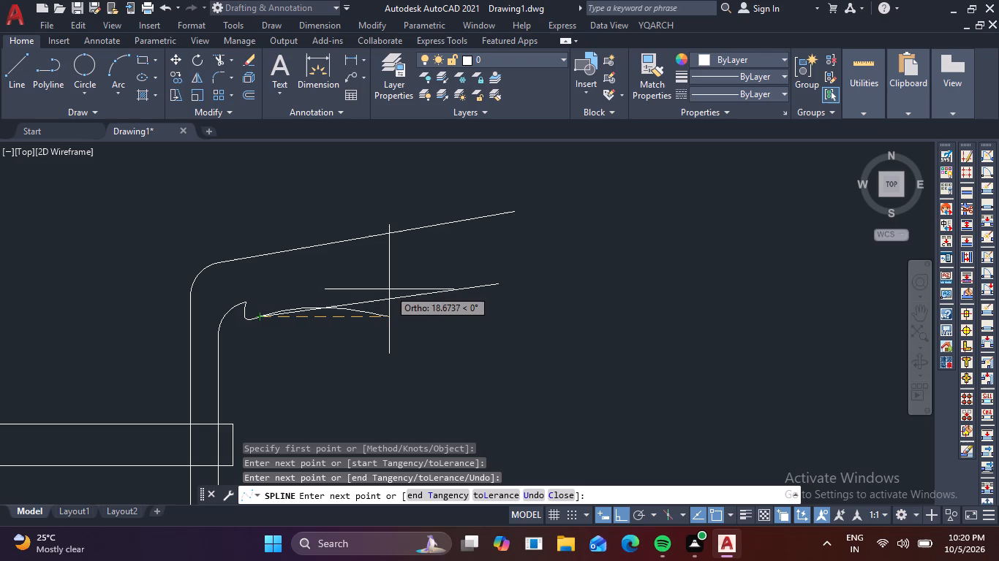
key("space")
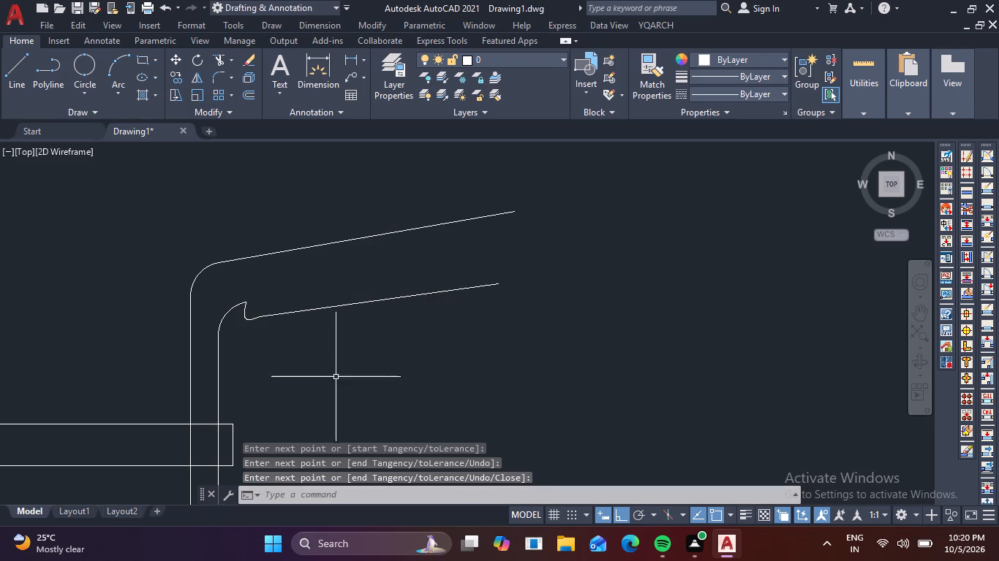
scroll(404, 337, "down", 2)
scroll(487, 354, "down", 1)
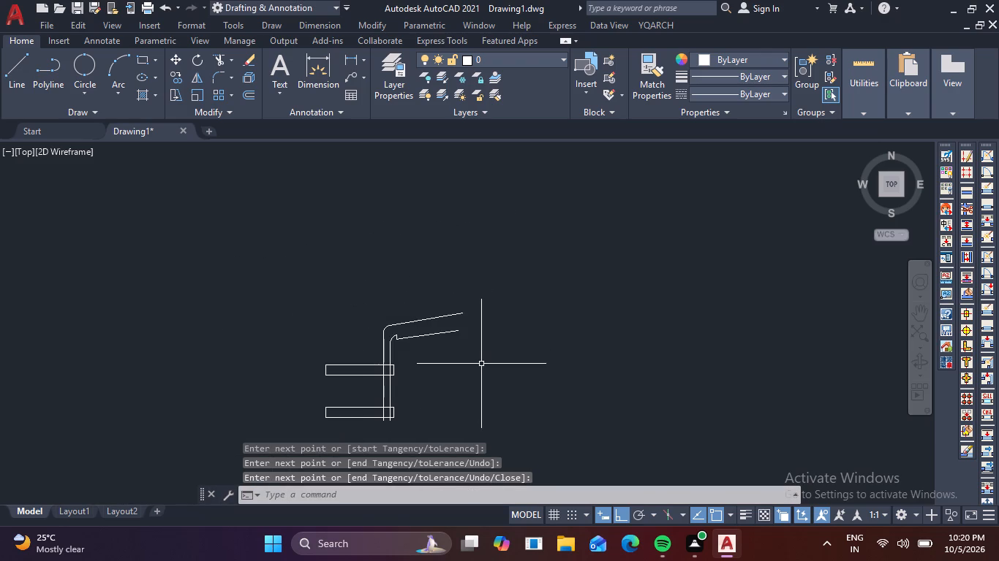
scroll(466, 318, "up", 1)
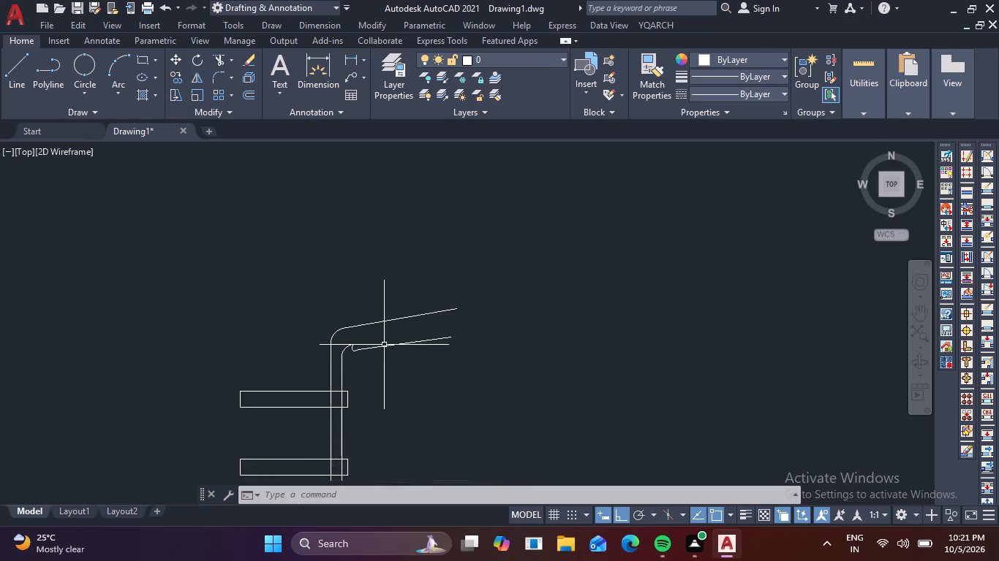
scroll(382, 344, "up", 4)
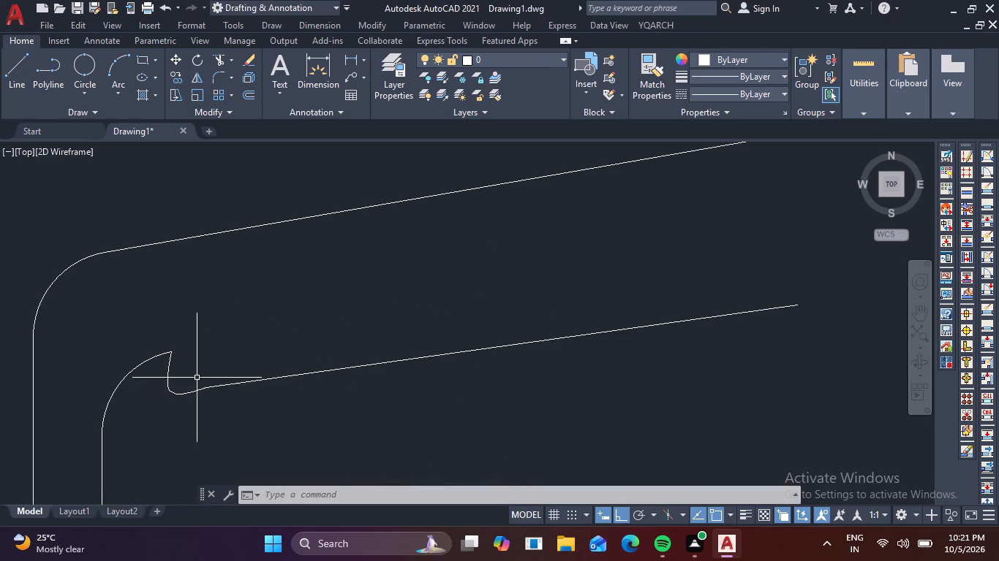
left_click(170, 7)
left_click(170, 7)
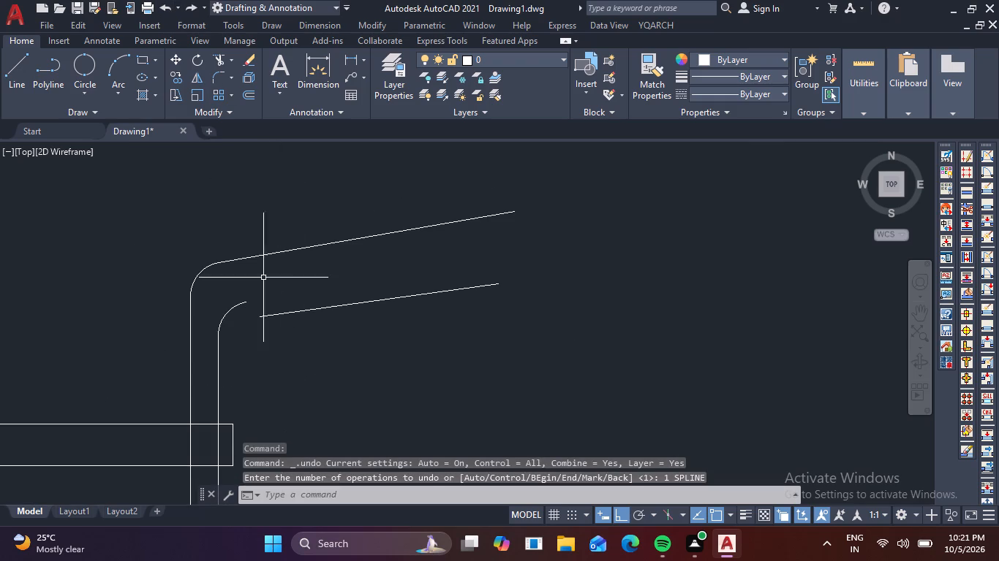
With Ortho off, draw a three-point spline from the inner arc's free end, dipping down to the lower slanted line's near end.
scroll(247, 296, "up", 2)
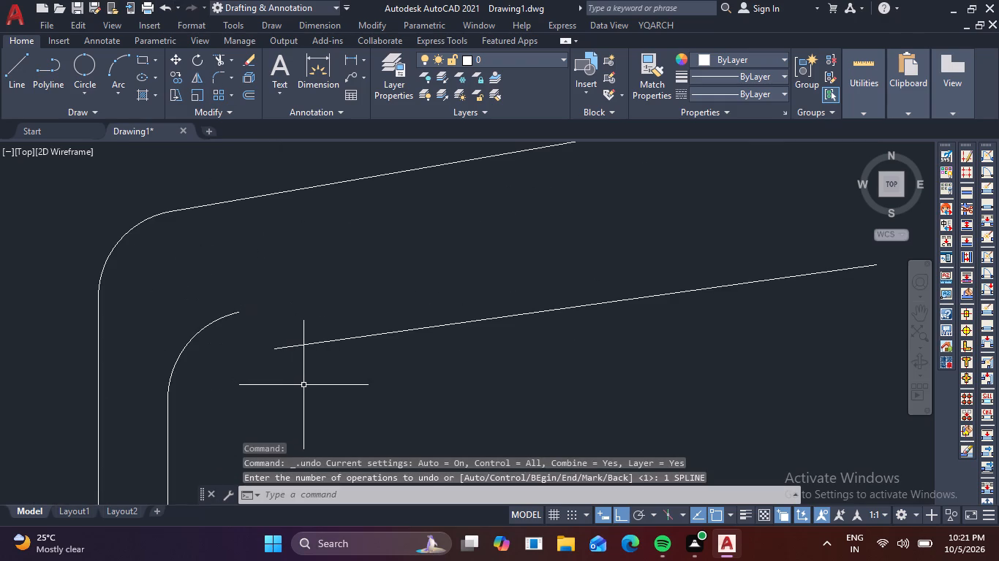
type("spl")
key("space")
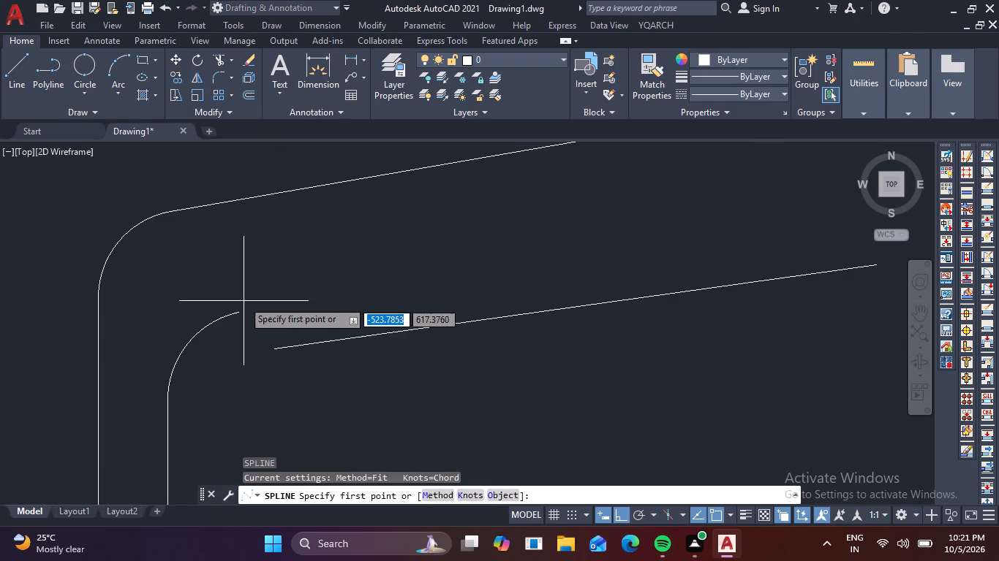
left_click(237, 311)
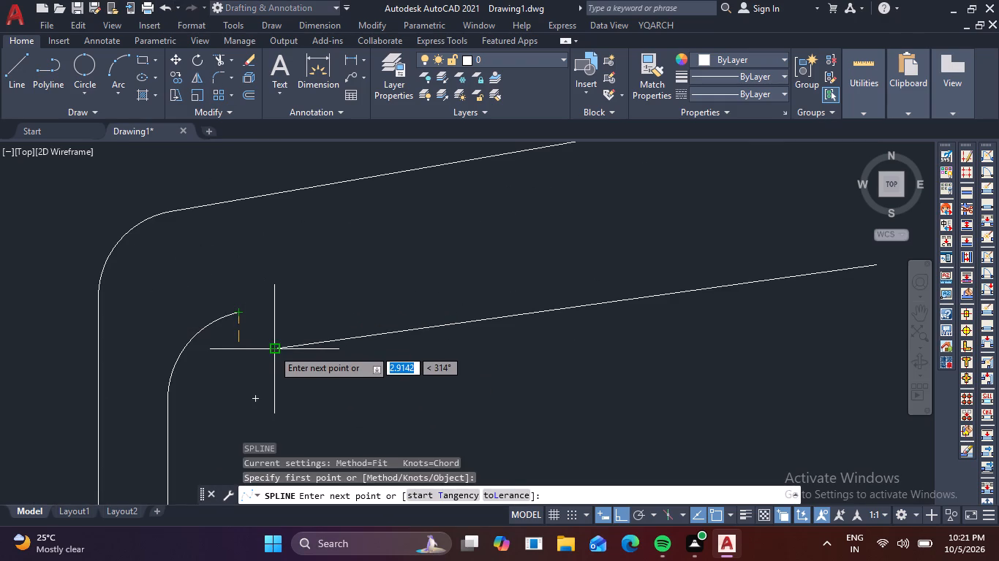
key("F8")
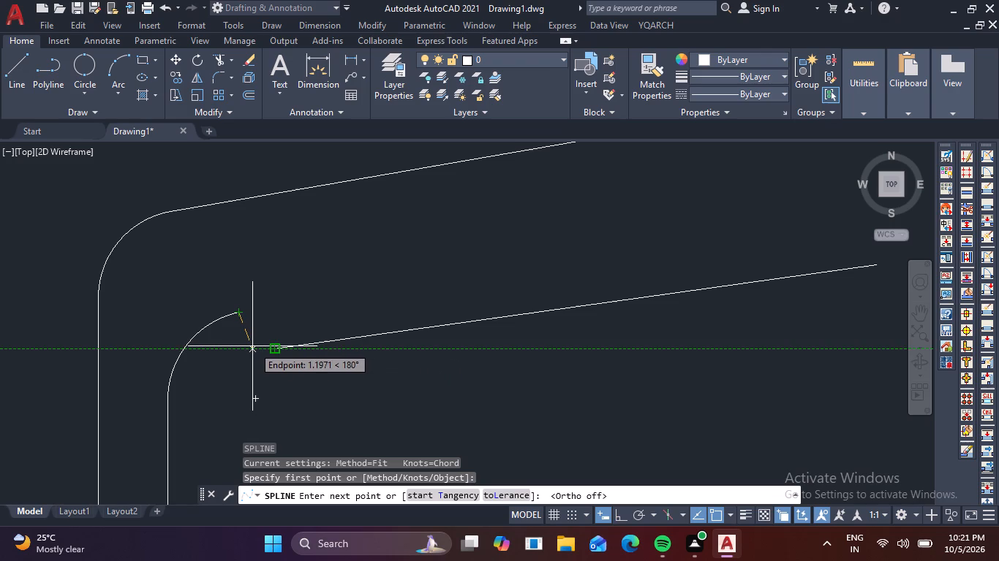
left_click(252, 346)
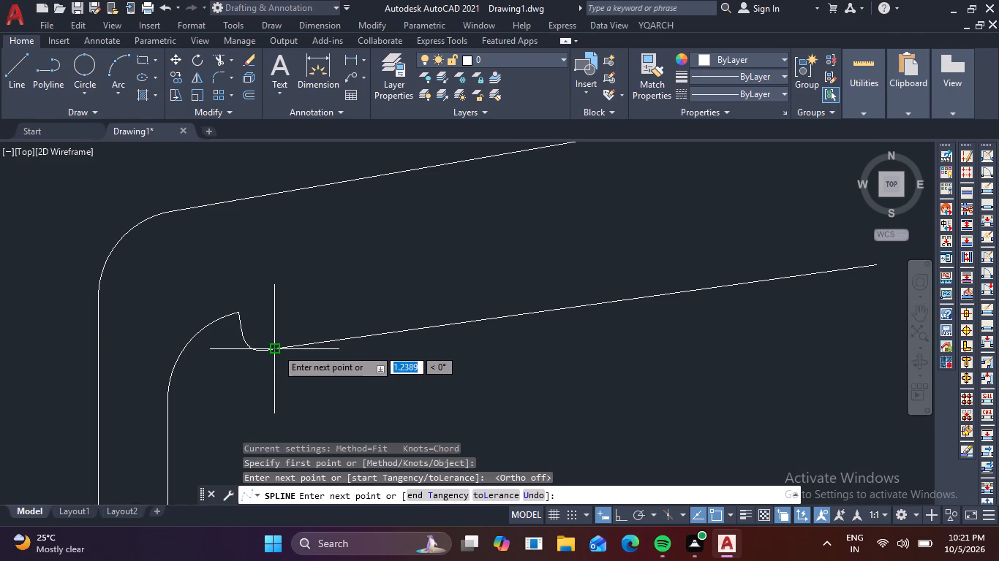
left_click(276, 348)
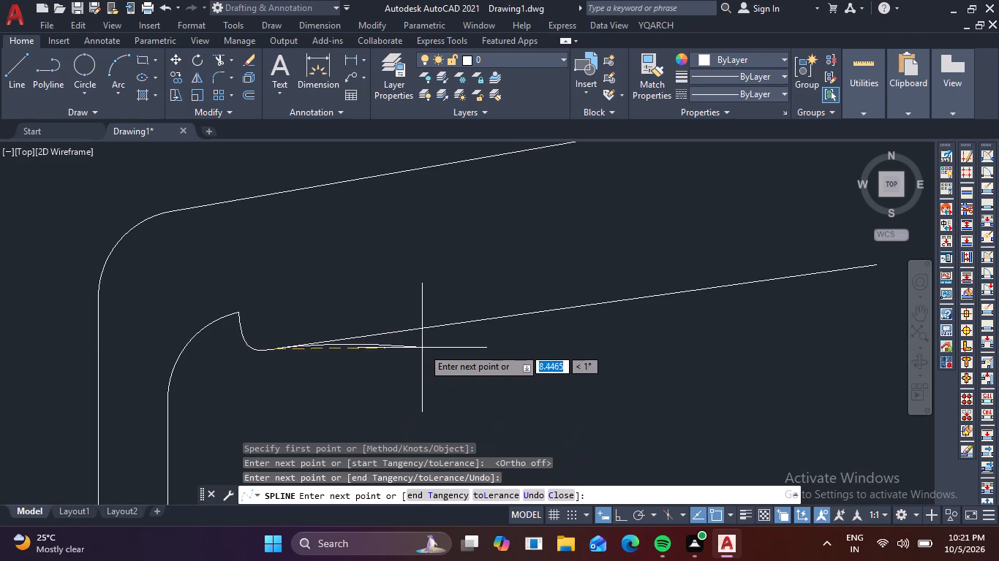
key("space")
Fillet the upper slanted line and the left vertical line with a radius of 10.
scroll(438, 348, "down", 3)
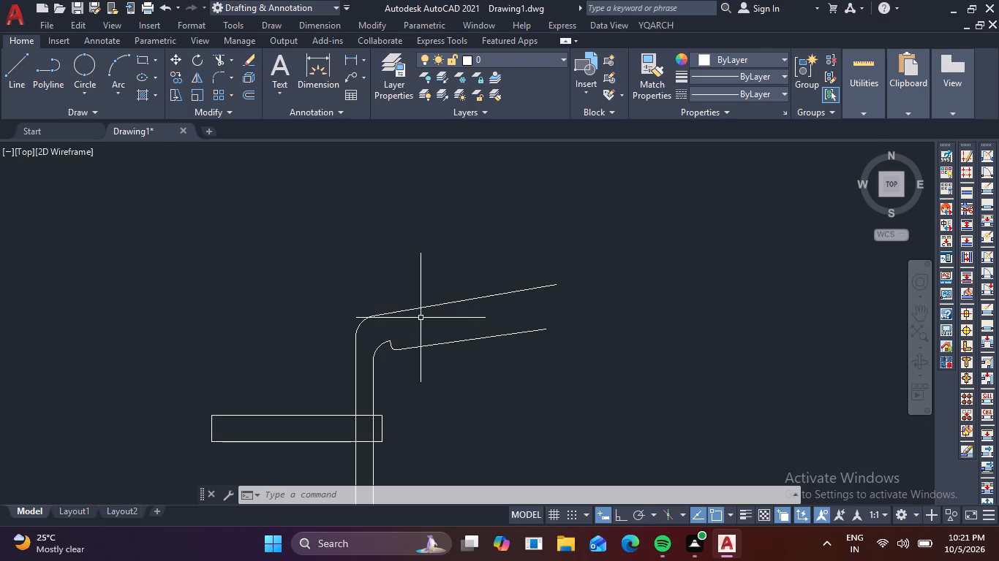
type("f")
key("space")
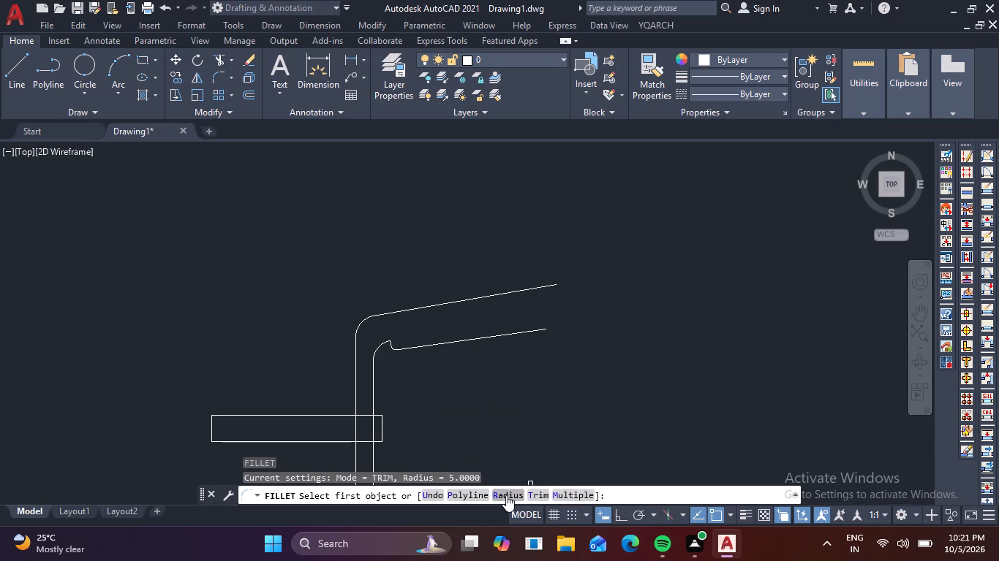
left_click(506, 495)
key("1")
key("0")
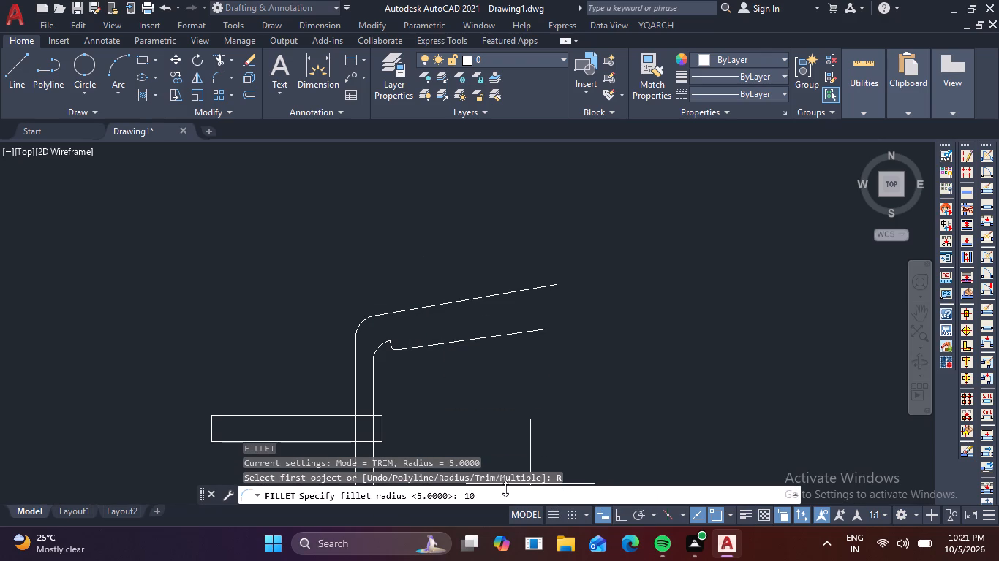
key("space")
left_click(392, 310)
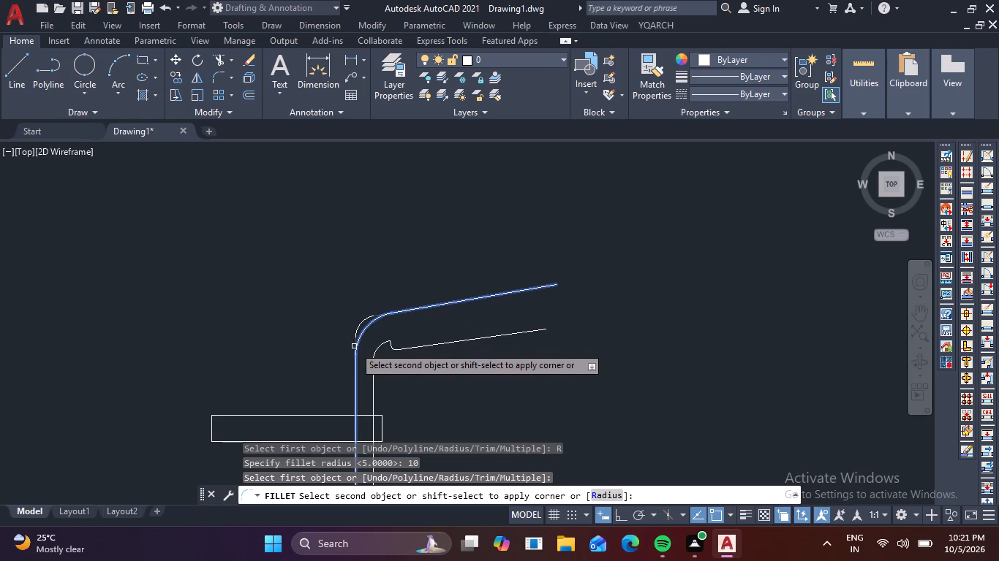
left_click(355, 352)
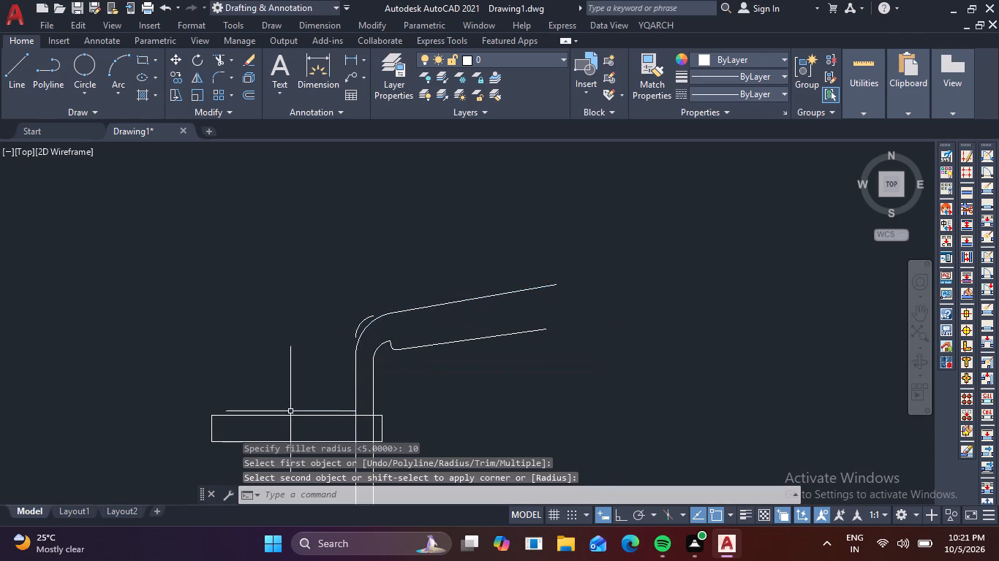
Delete the leftover smaller arc at the outer bend.
left_click(362, 324)
key("Delete")
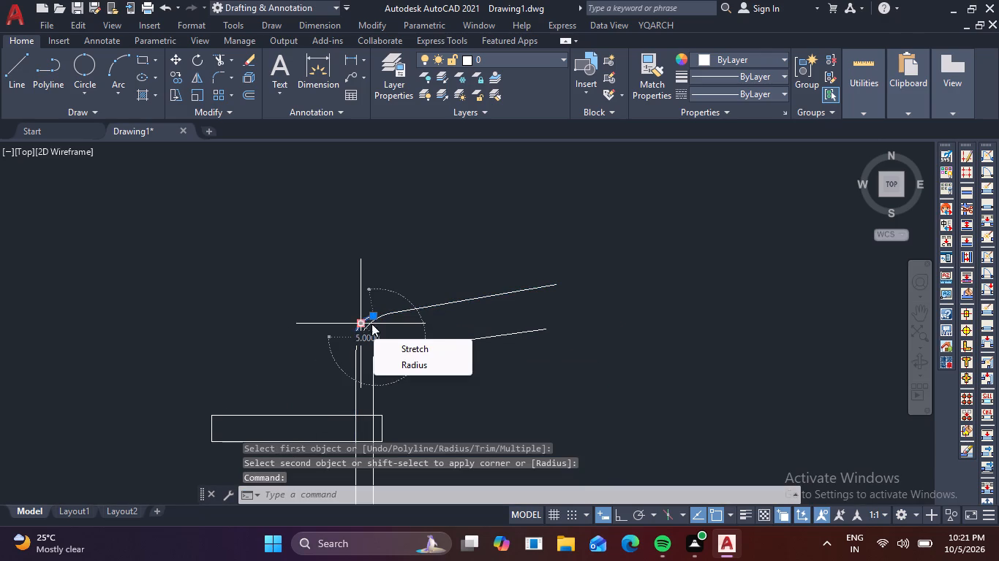
key("Delete")
Draw a steep line crossing both slanted arm lines near their free ends, extending past them above and below.
scroll(496, 295, "down", 2)
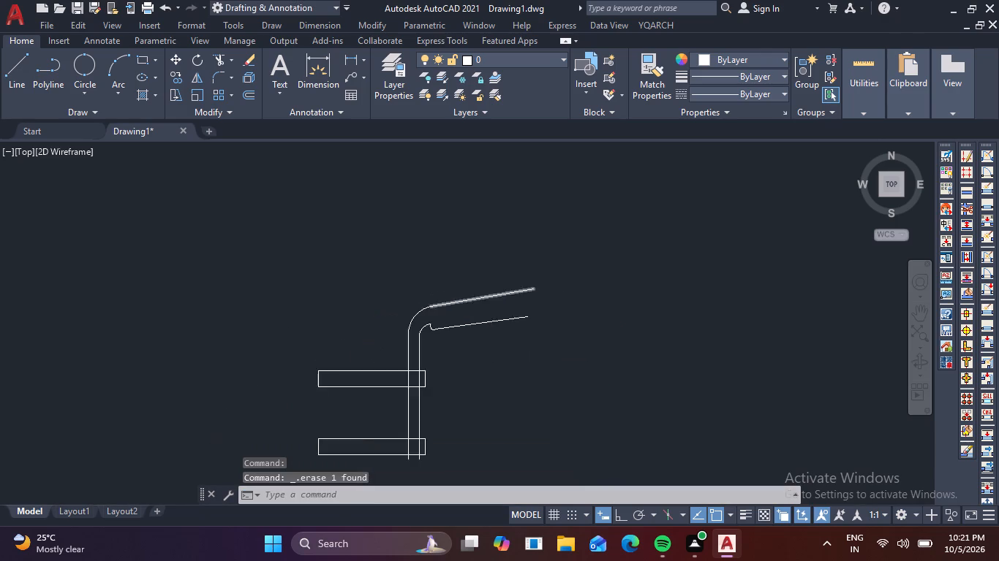
scroll(497, 295, "down", 1)
scroll(502, 323, "up", 2)
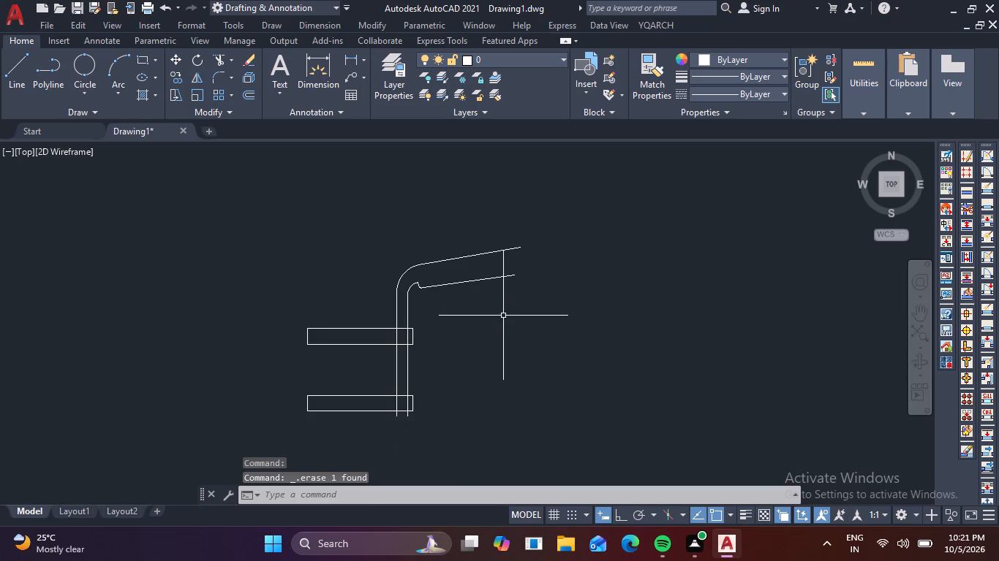
scroll(507, 308, "up", 1)
key("l")
key("space")
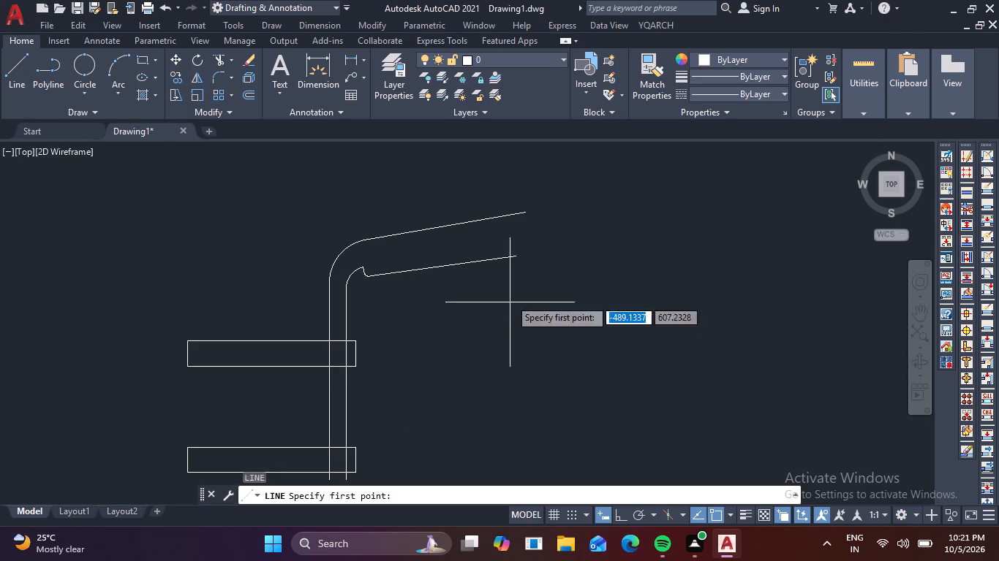
left_click(478, 196)
left_click(508, 324)
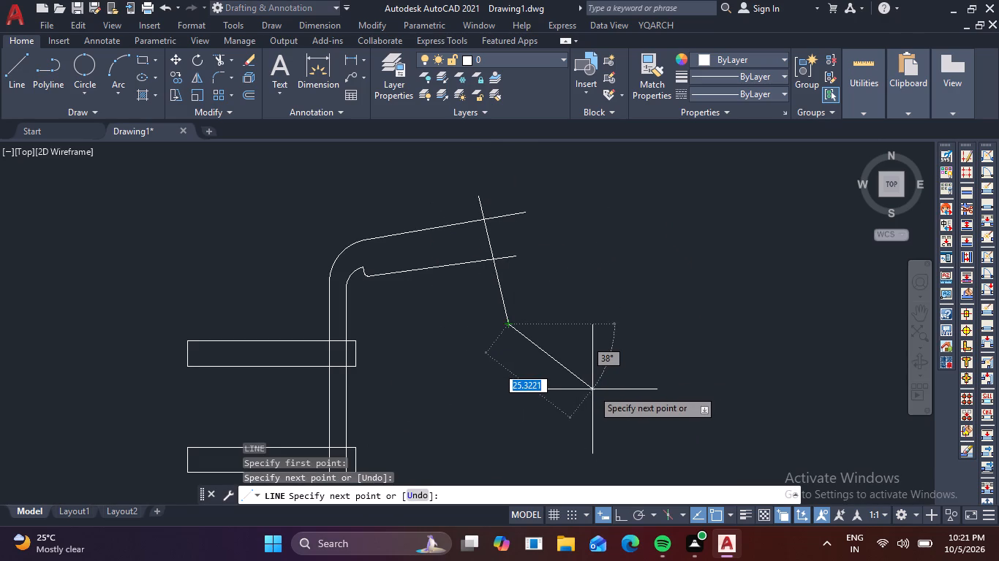
key("Escape")
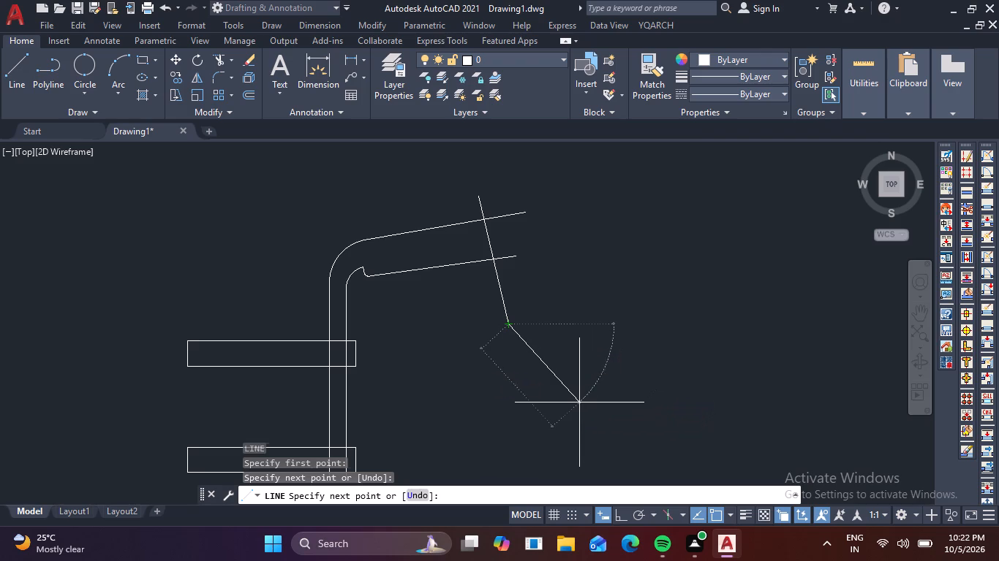
Trim both slanted arm lines at the steep crossing line, and remove all pieces of that crossing line.
type("tr")
key("space")
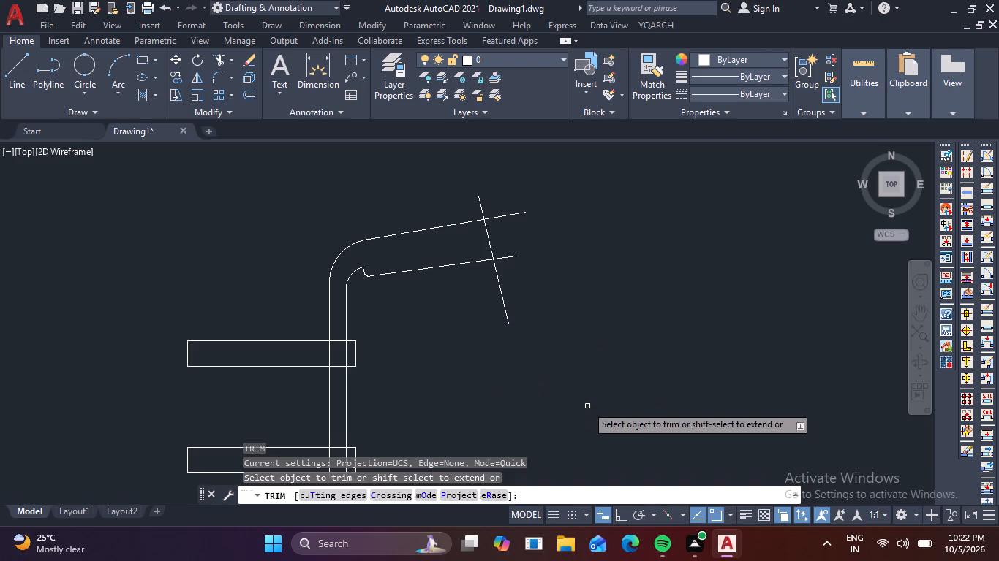
left_click(504, 257)
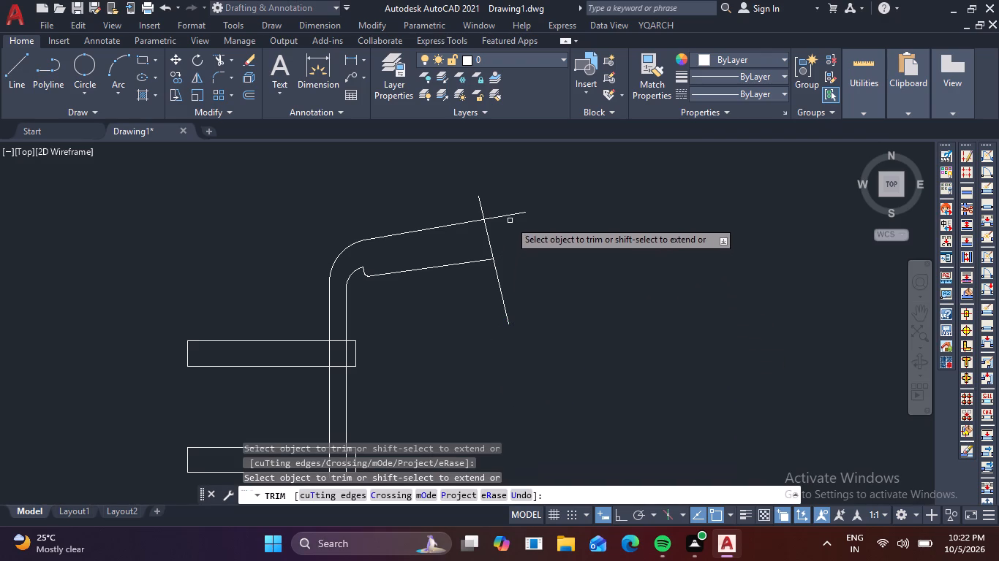
left_click(512, 215)
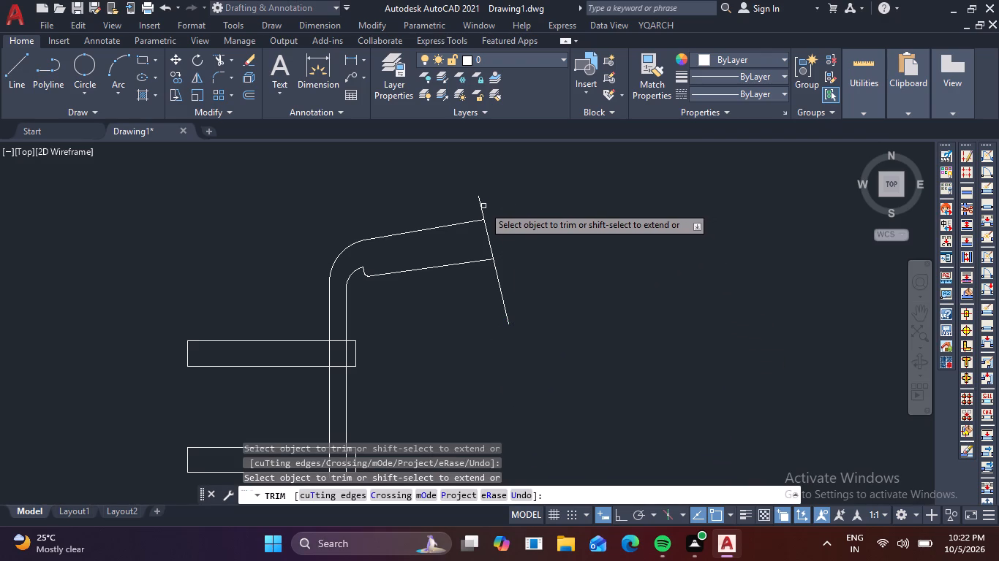
left_click_drag(483, 206, 477, 208)
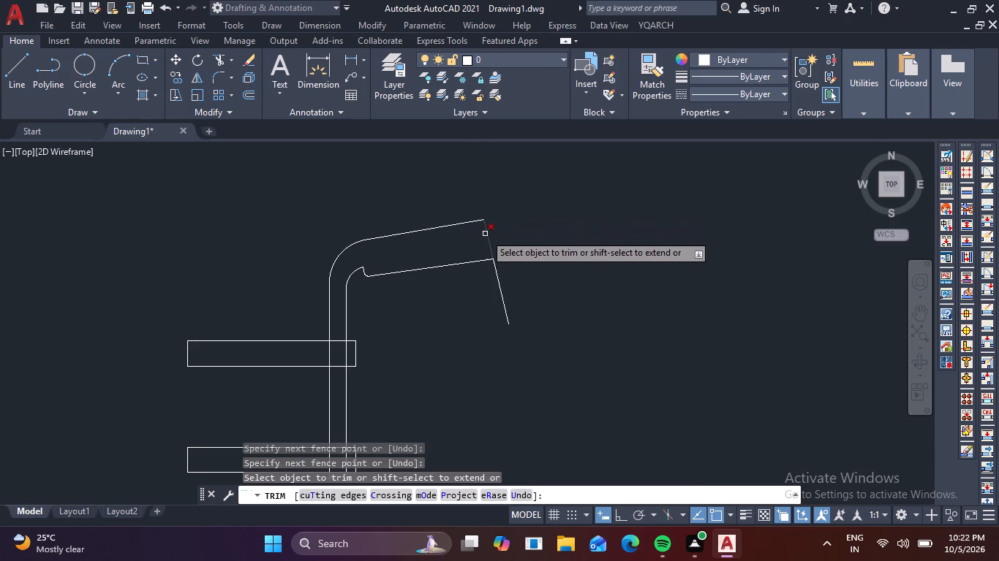
left_click(480, 240)
left_click(524, 250)
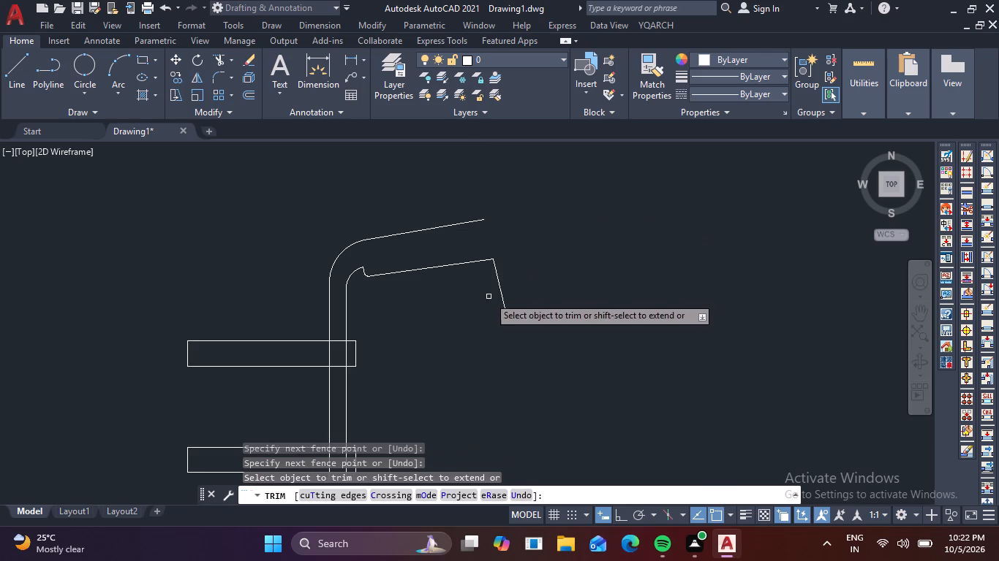
left_click(486, 297)
left_click(524, 275)
key("Escape")
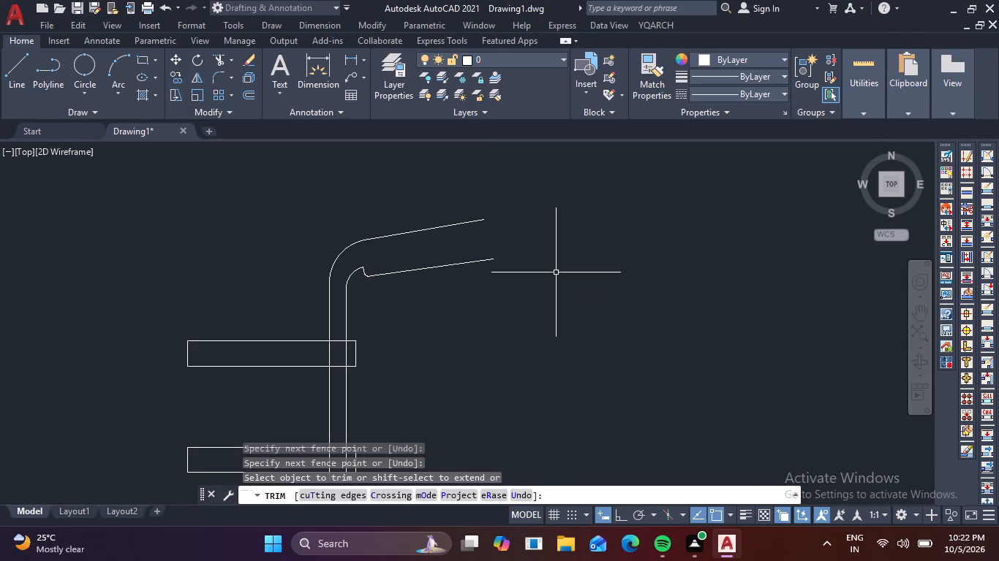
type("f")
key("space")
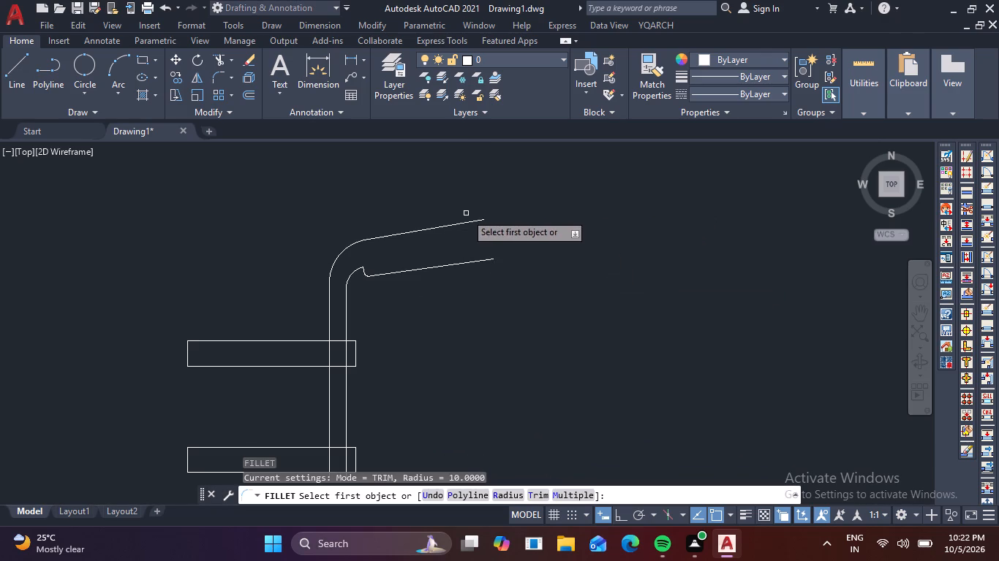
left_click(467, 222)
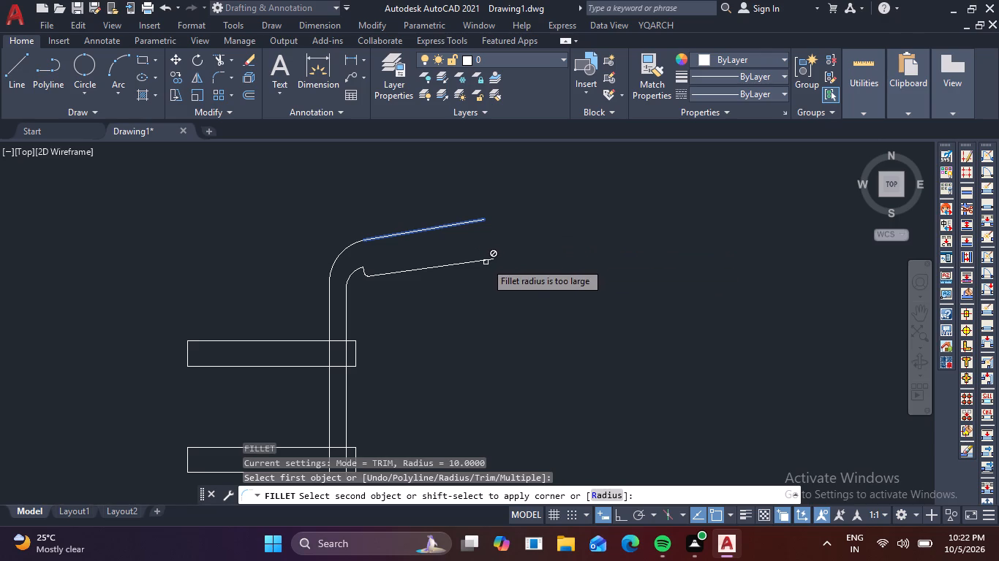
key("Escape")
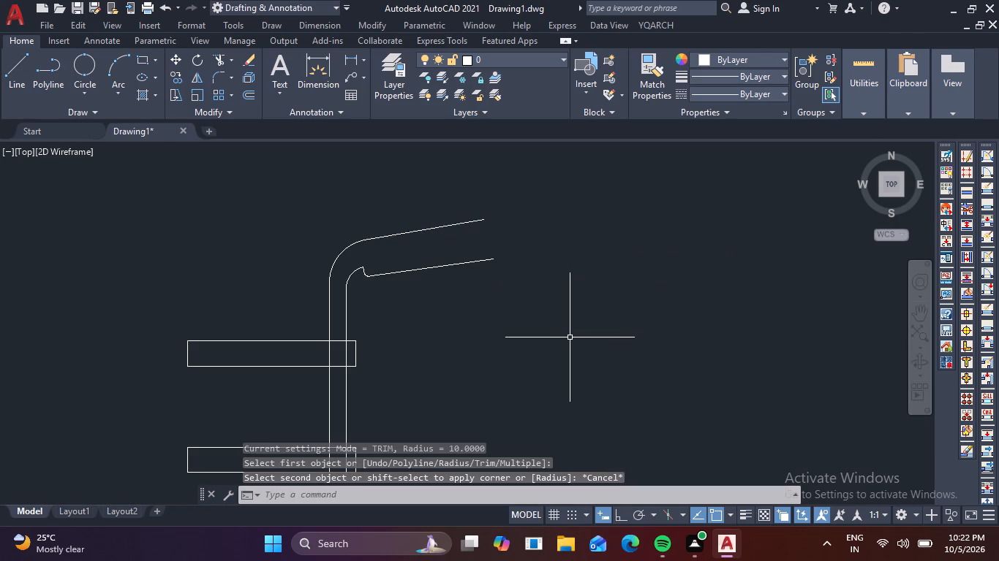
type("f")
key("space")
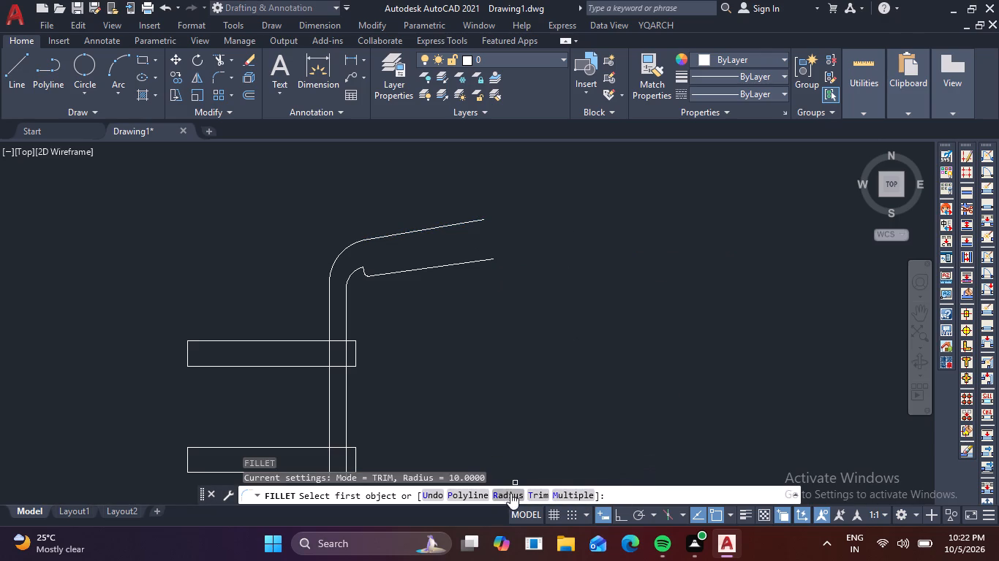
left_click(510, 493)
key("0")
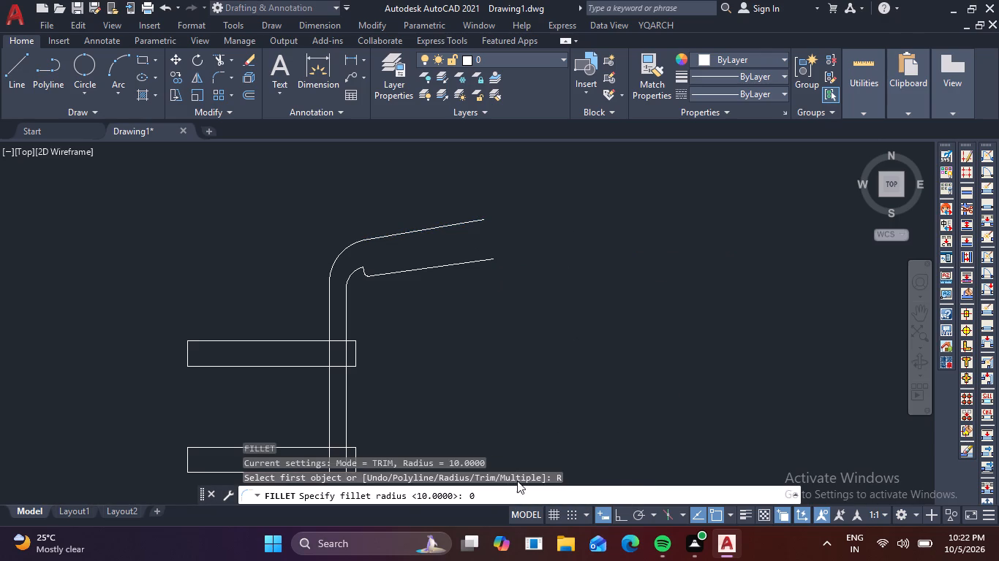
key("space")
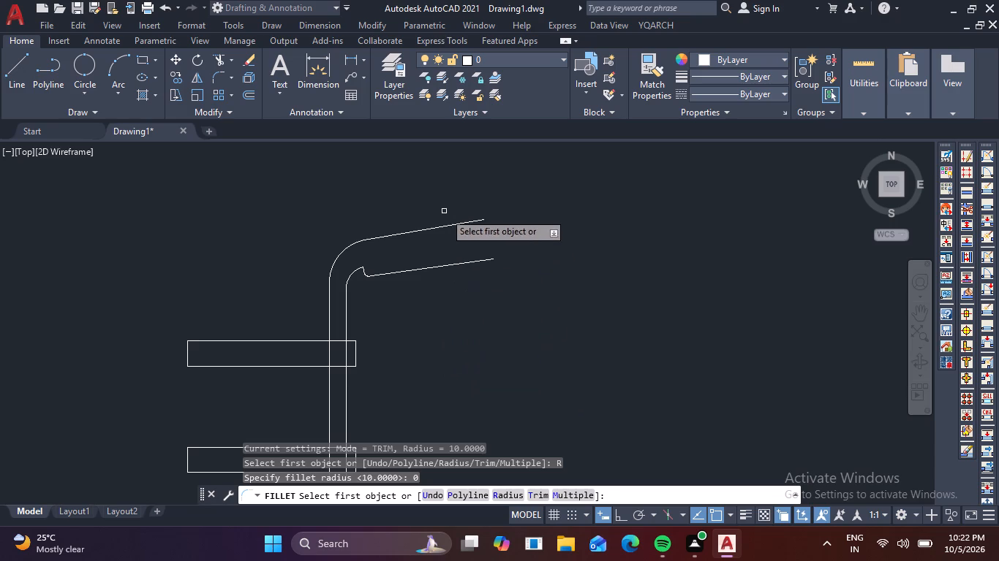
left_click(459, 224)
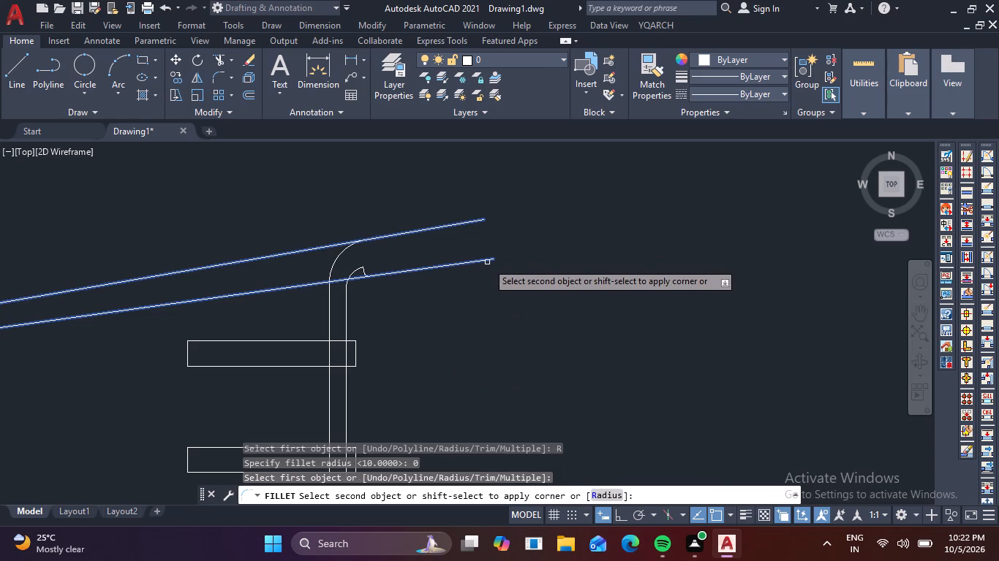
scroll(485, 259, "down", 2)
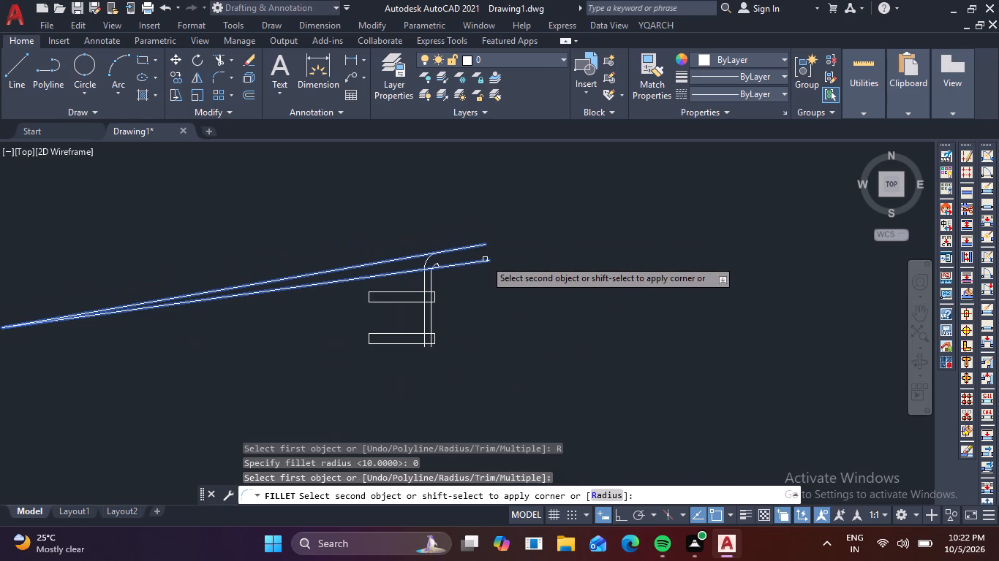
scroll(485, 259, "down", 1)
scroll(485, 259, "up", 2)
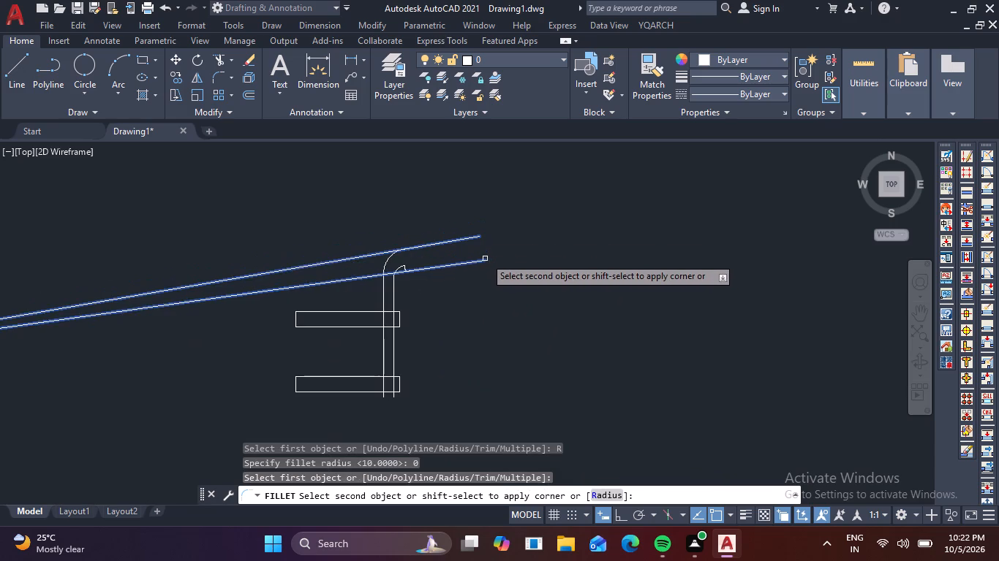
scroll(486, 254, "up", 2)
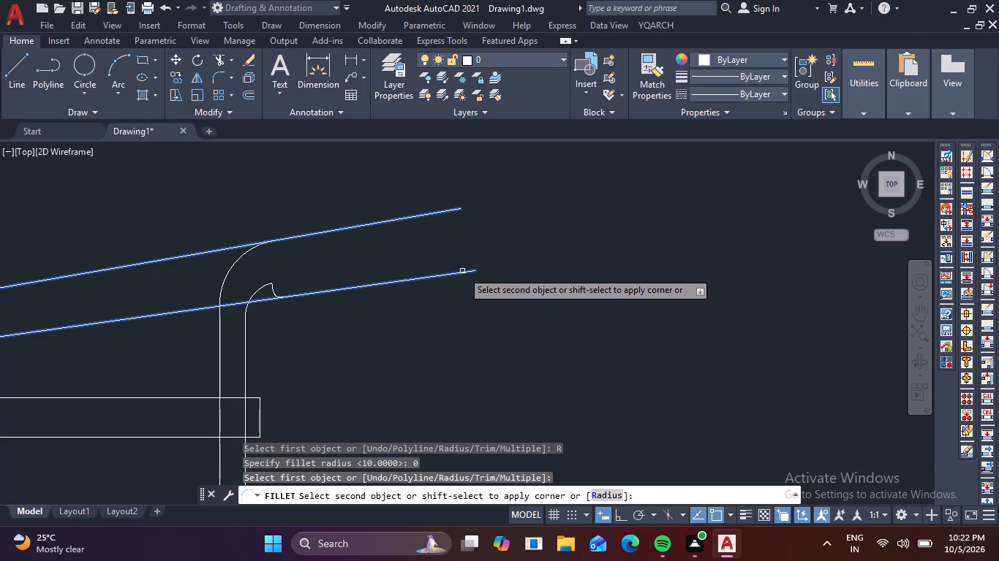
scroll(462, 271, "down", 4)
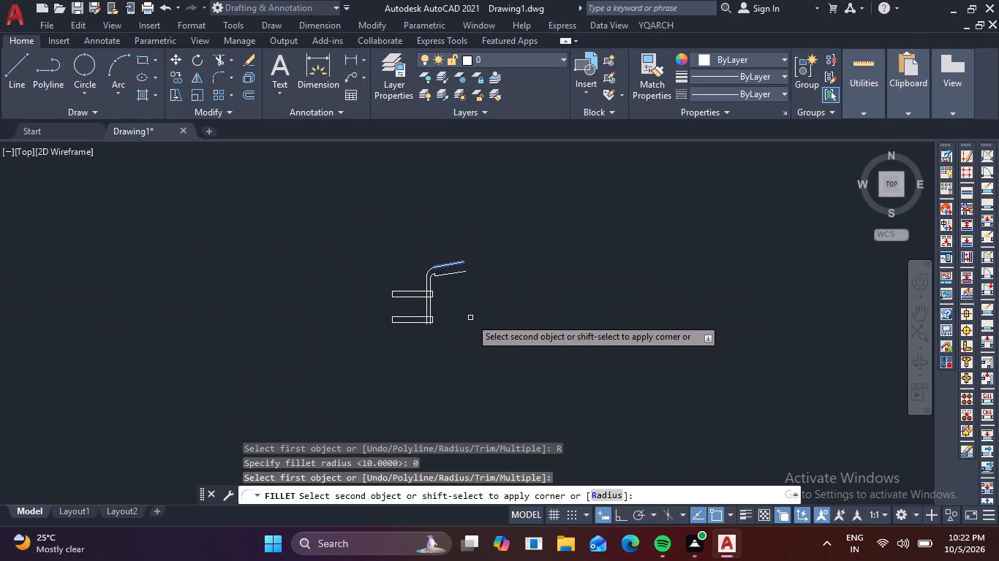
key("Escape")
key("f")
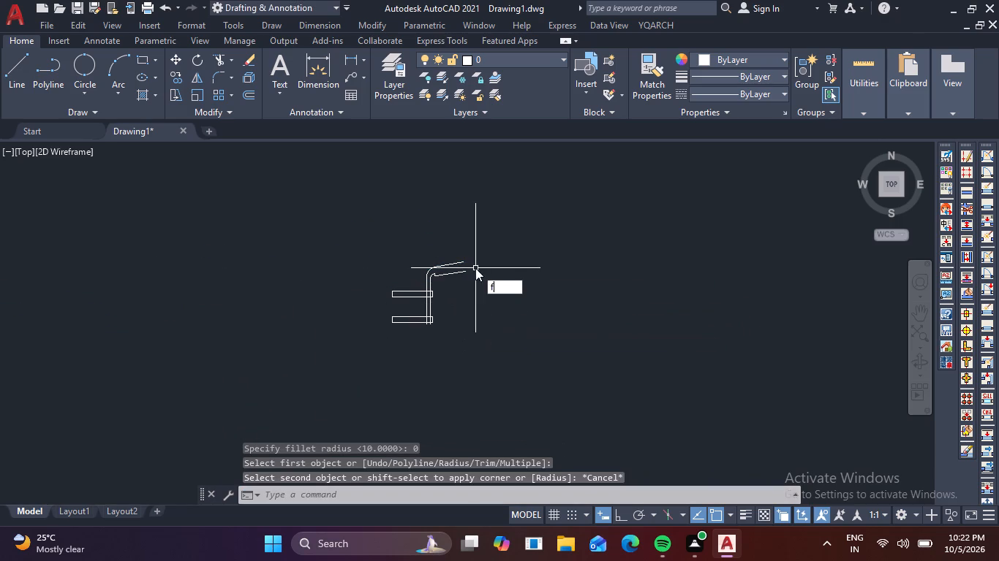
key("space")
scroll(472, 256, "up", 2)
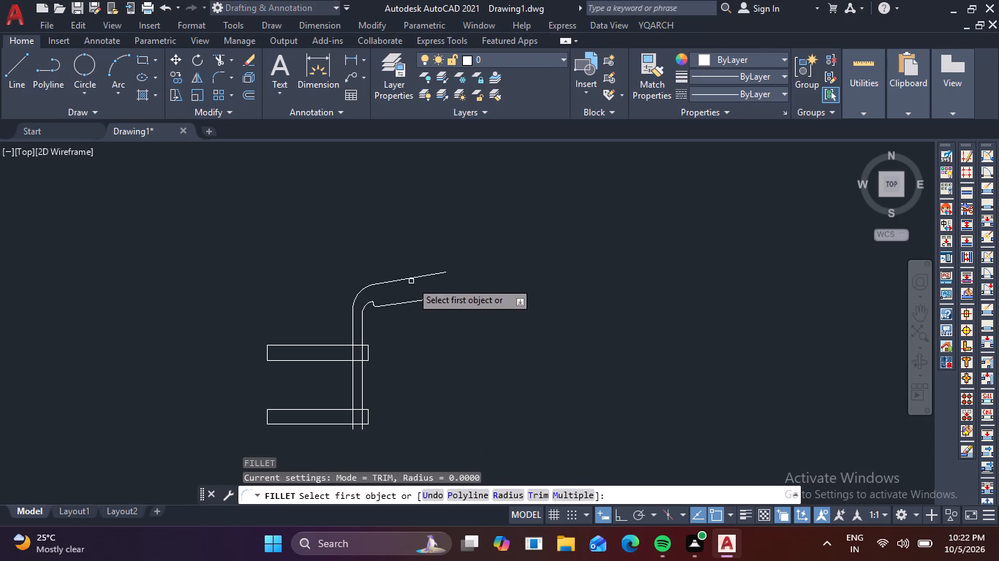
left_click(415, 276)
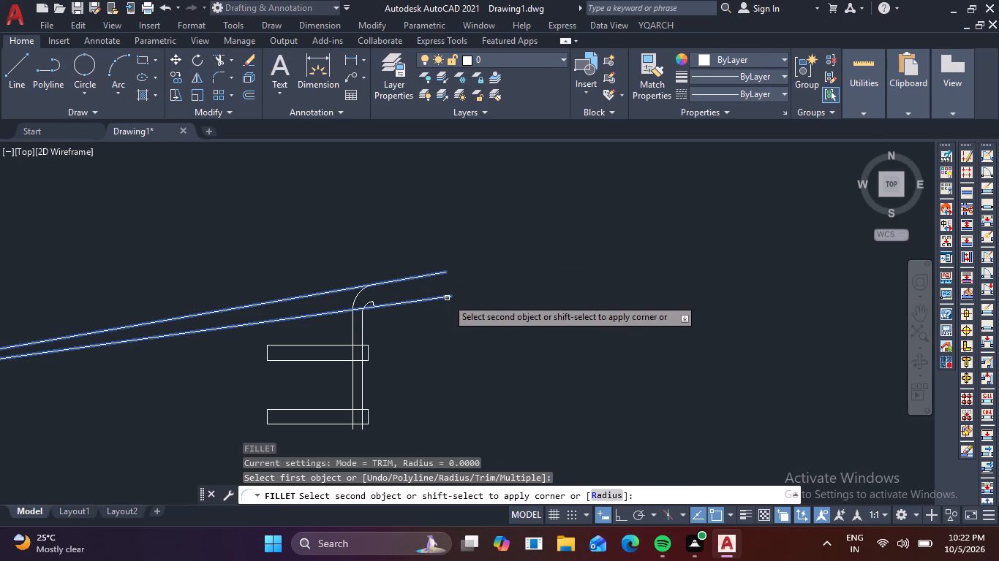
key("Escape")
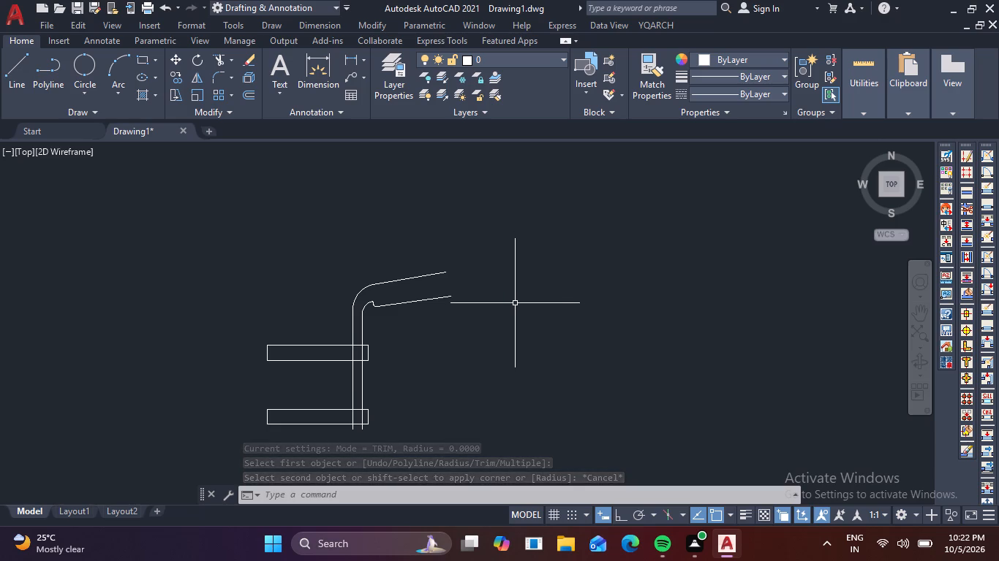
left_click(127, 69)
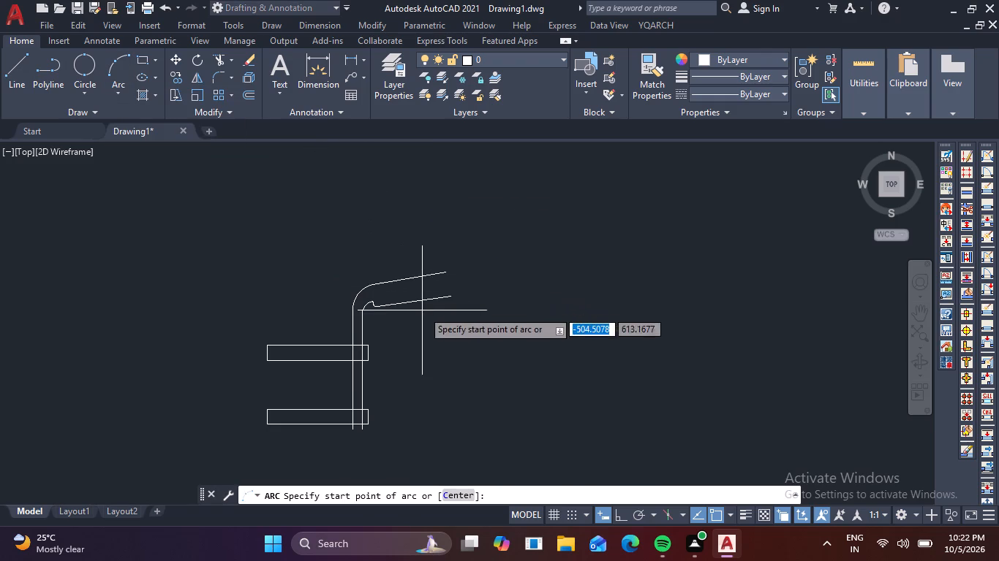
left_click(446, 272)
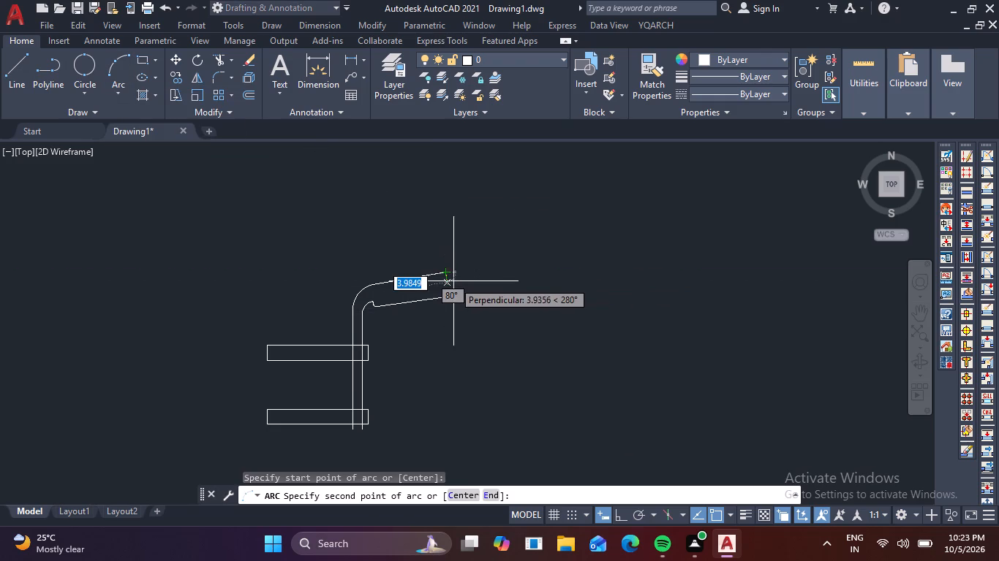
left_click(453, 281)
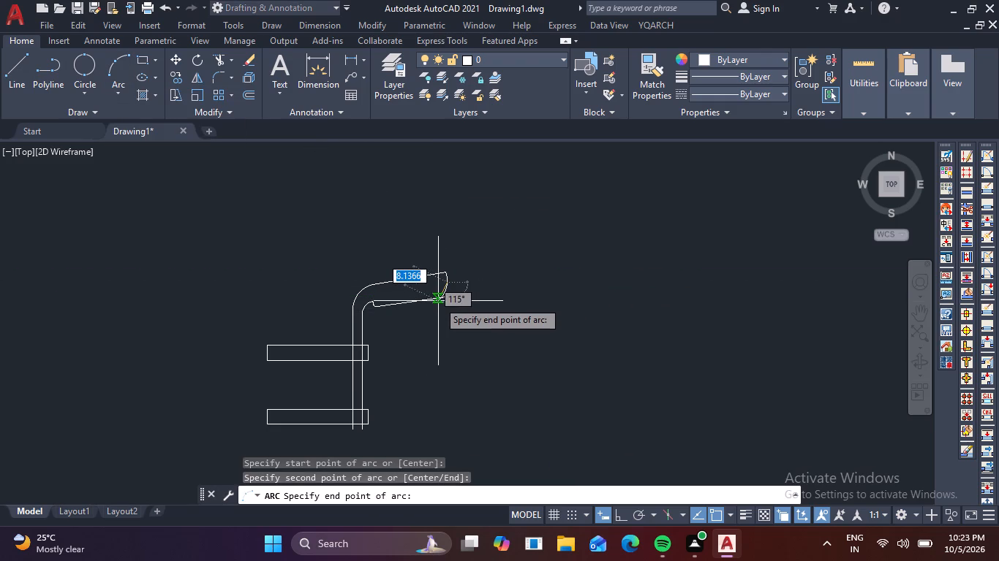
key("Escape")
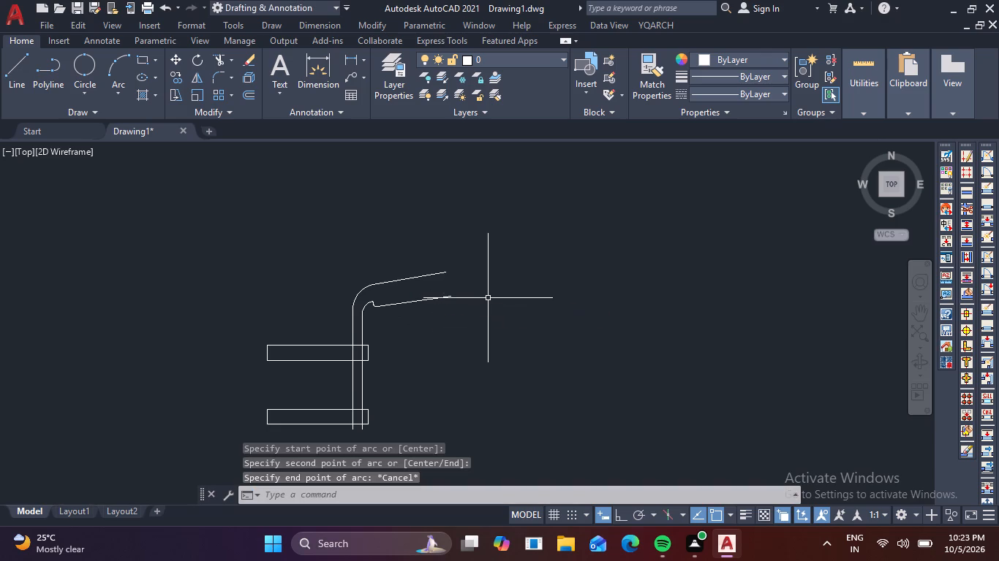
Draw a three-point arc bulging outward from the upper slanted line's free end to the lower one's, closing the arm.
key("space")
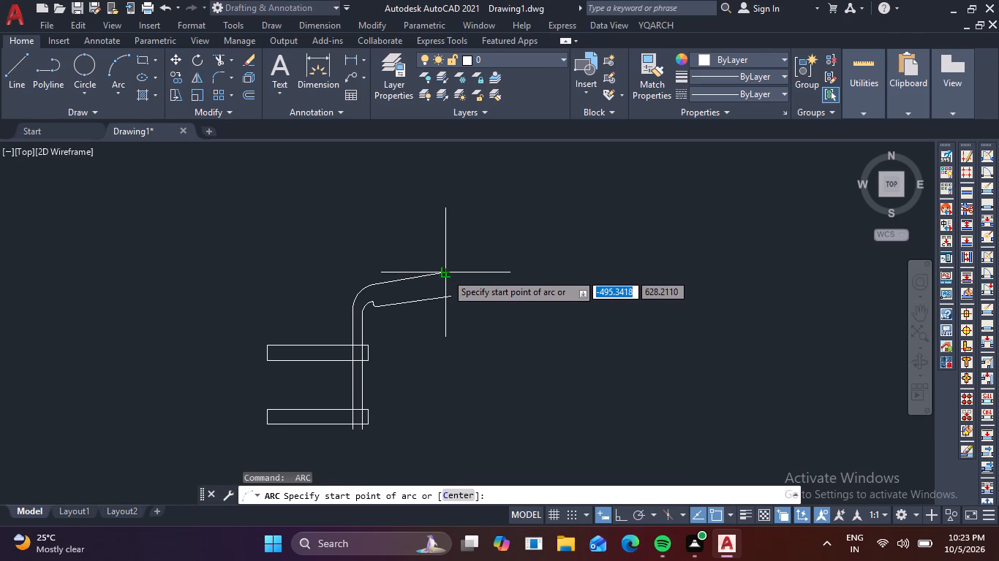
left_click(446, 273)
scroll(465, 283, "up", 3)
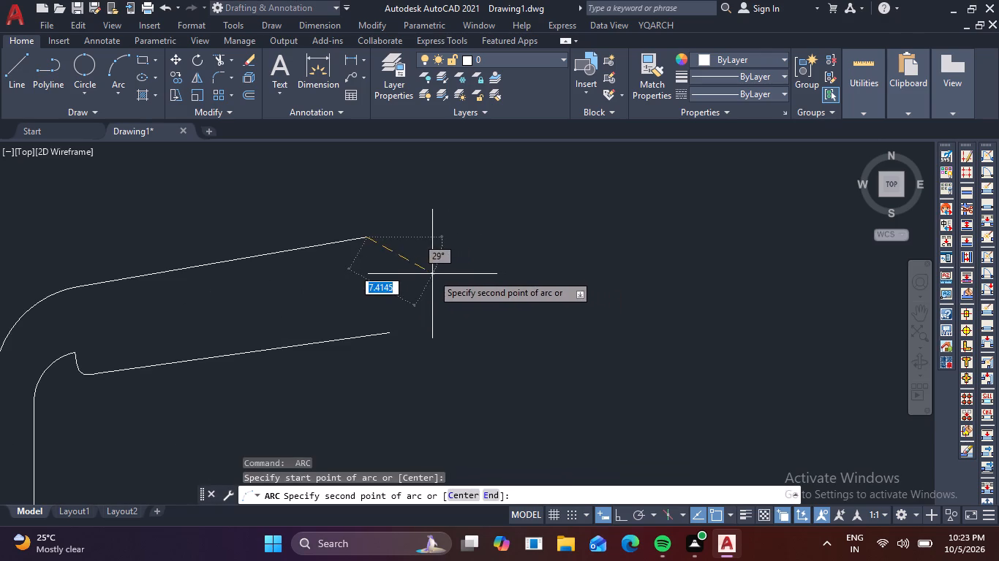
left_click(428, 267)
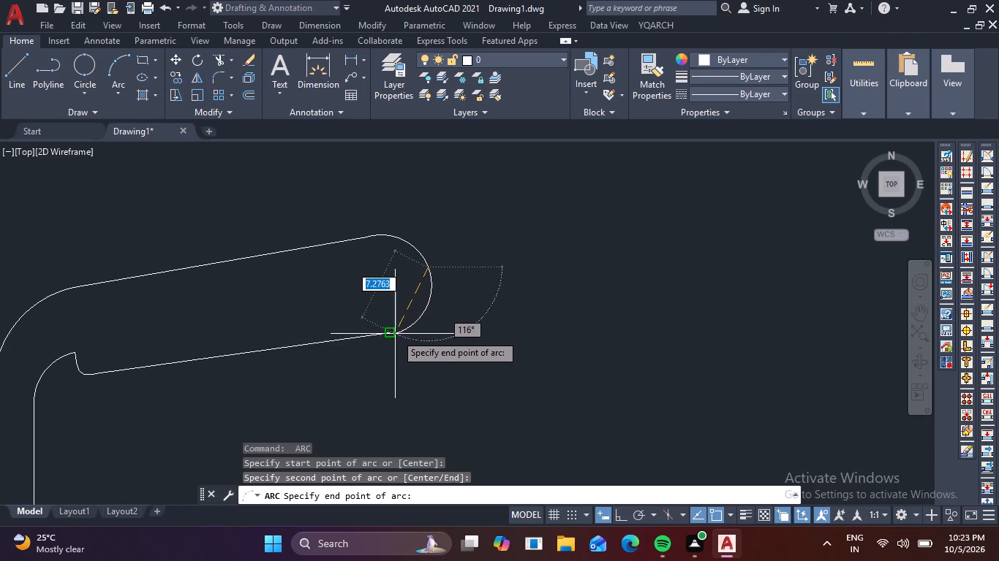
left_click(393, 336)
Move the whole bracket by its upper rectangle's top-left corner onto the pole's left edge, just below the short crosspiece.
scroll(532, 353, "down", 4)
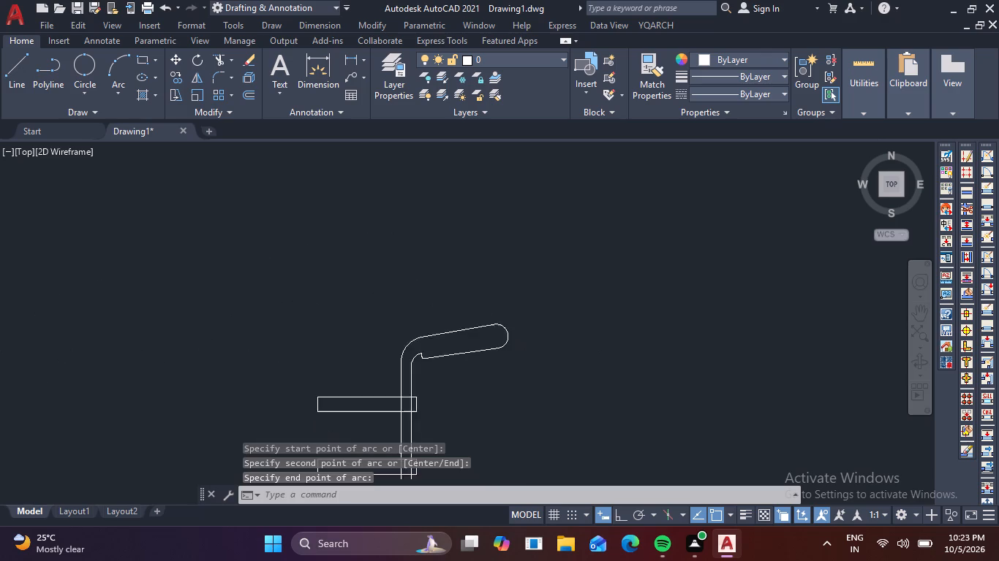
middle_click_drag(580, 362, 569, 270)
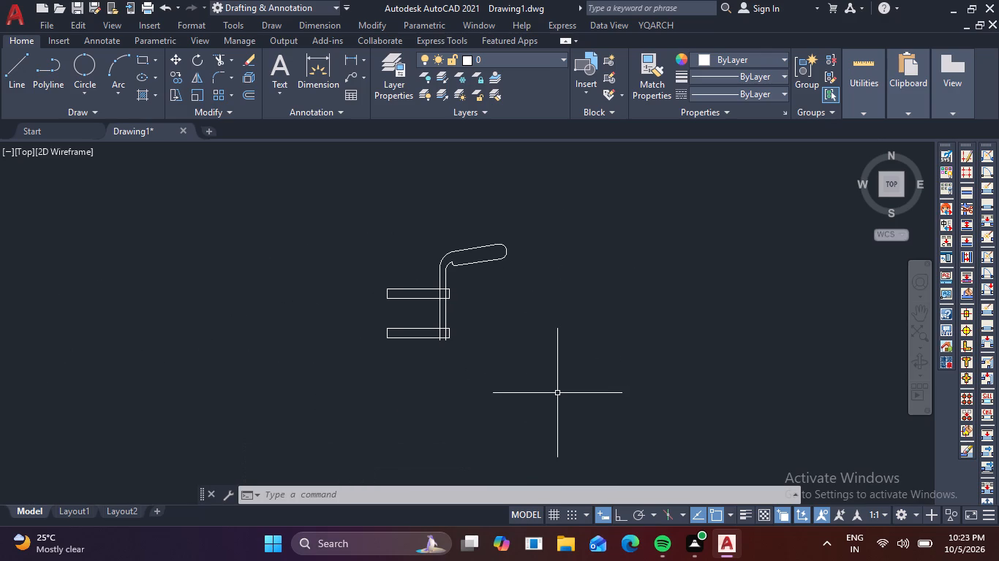
left_click(575, 408)
left_click(274, 186)
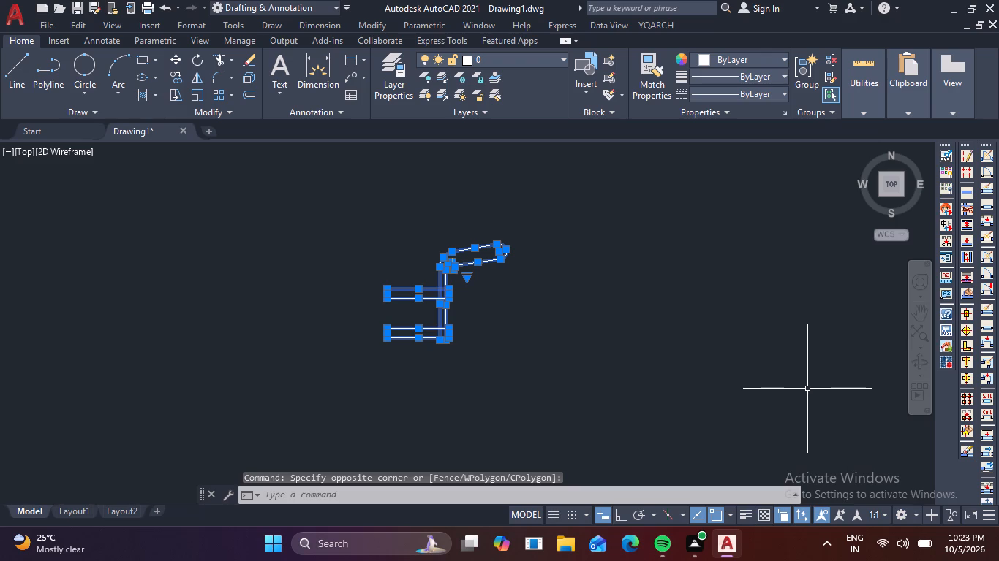
key("m")
key("space")
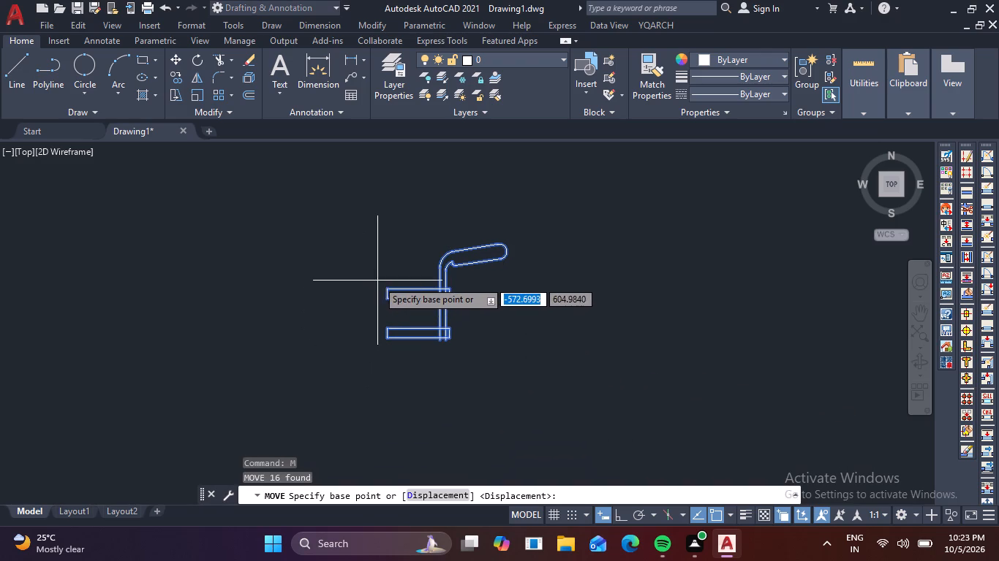
left_click(389, 291)
scroll(551, 322, "down", 4)
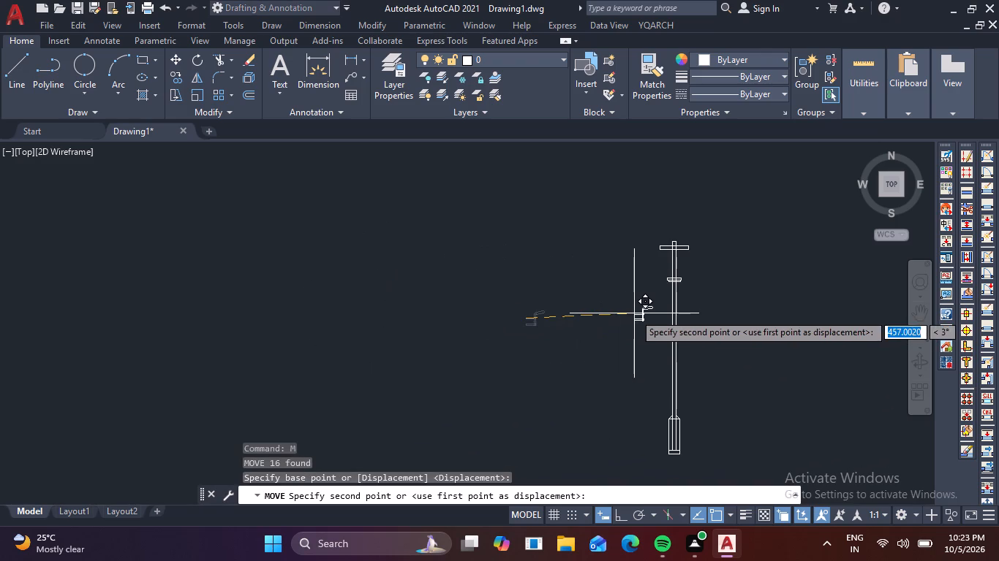
middle_click_drag(626, 313, 457, 274)
scroll(527, 275, "up", 3)
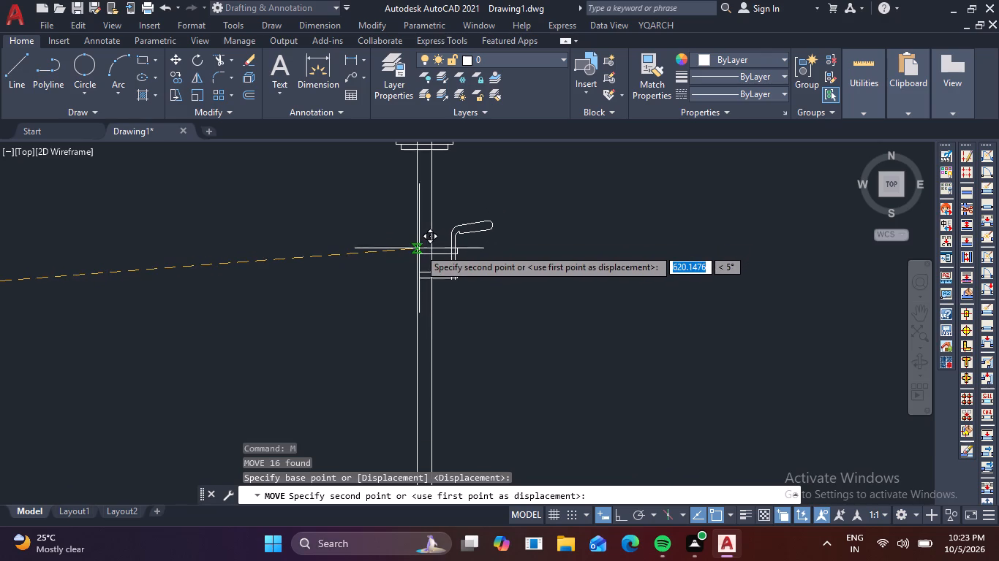
left_click(418, 251)
scroll(627, 276, "down", 3)
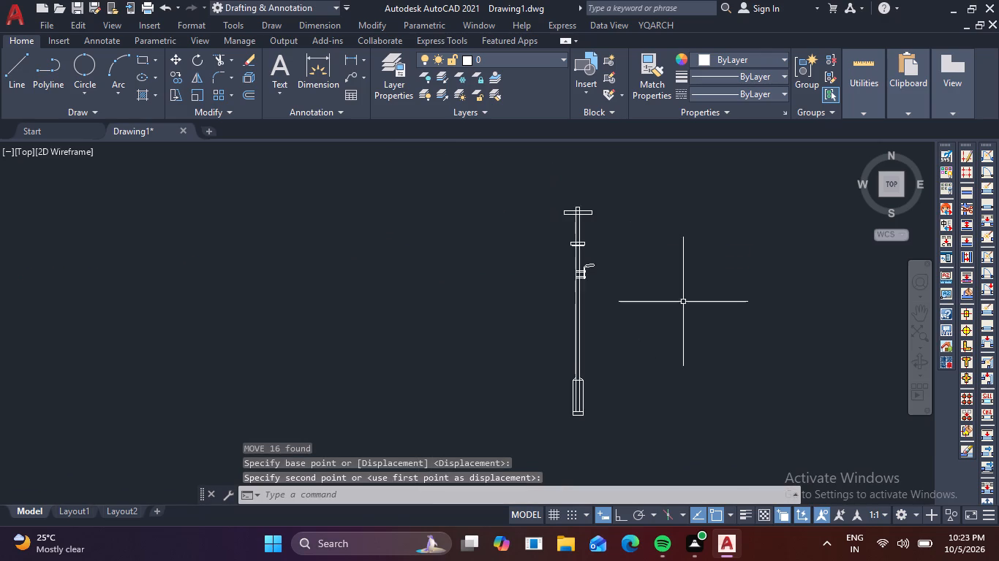
Draw a 45 by 16 rectangle in the empty space below the pole's base.
middle_click_drag(684, 302, 571, 267)
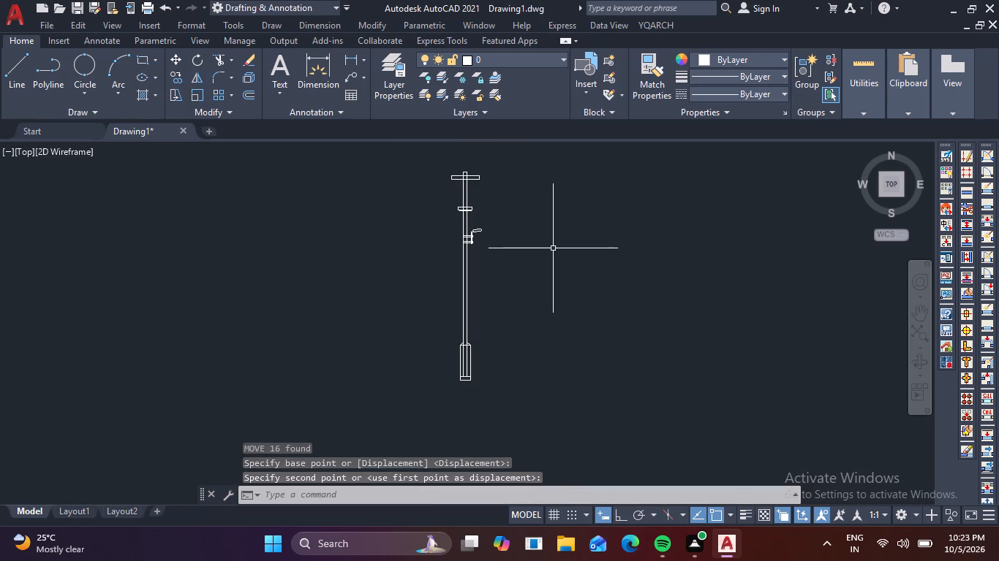
scroll(553, 248, "up", 1)
middle_click_drag(553, 248, 565, 291)
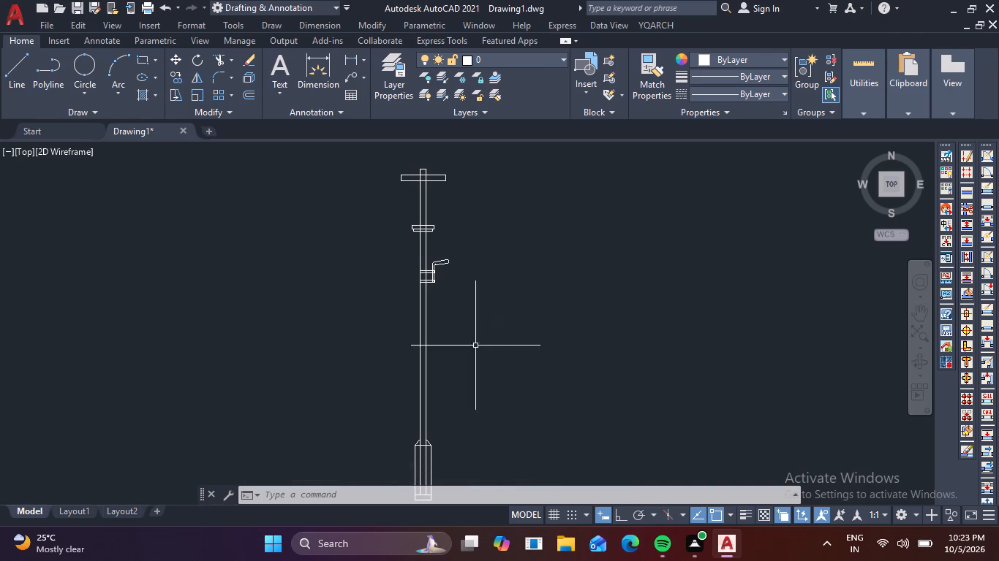
middle_click_drag(462, 408, 488, 213)
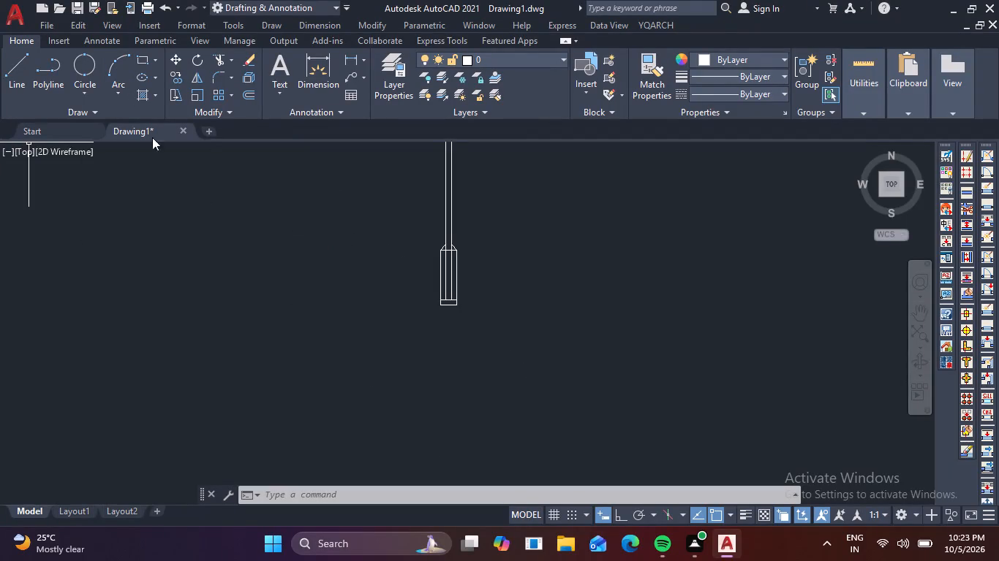
key("r")
key("e")
type("c")
key("space")
left_click(401, 363)
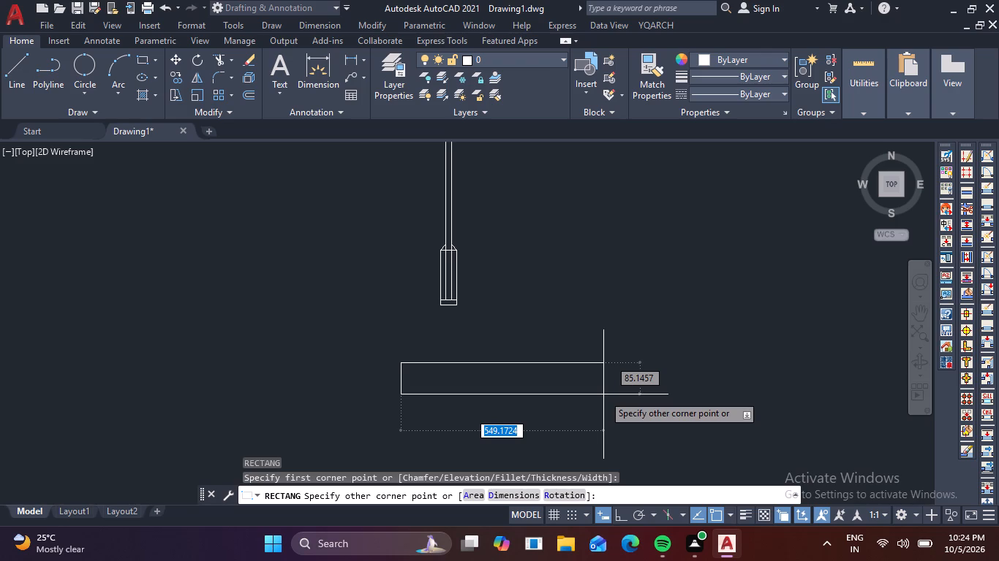
key("4")
key("5")
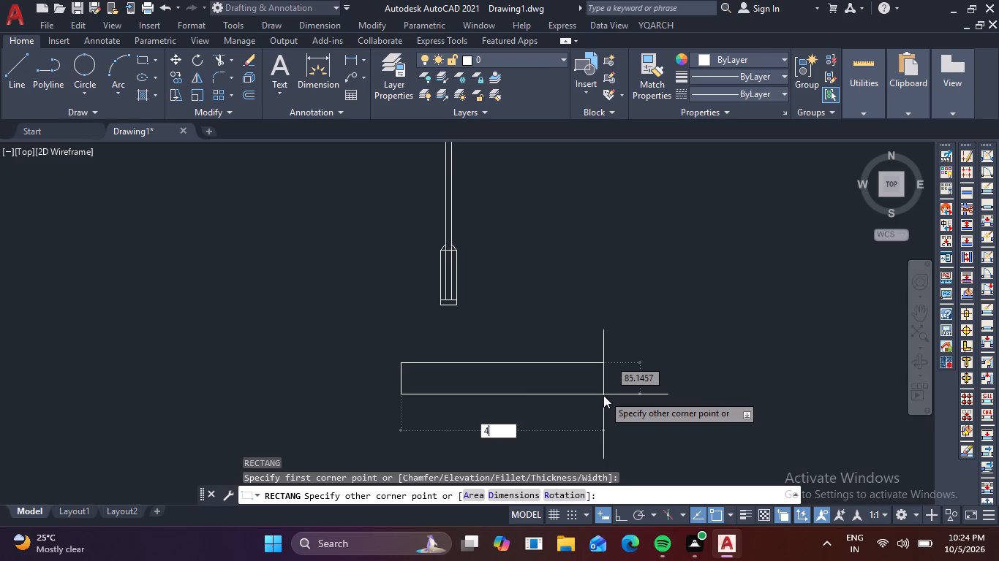
key("Tab")
type("16")
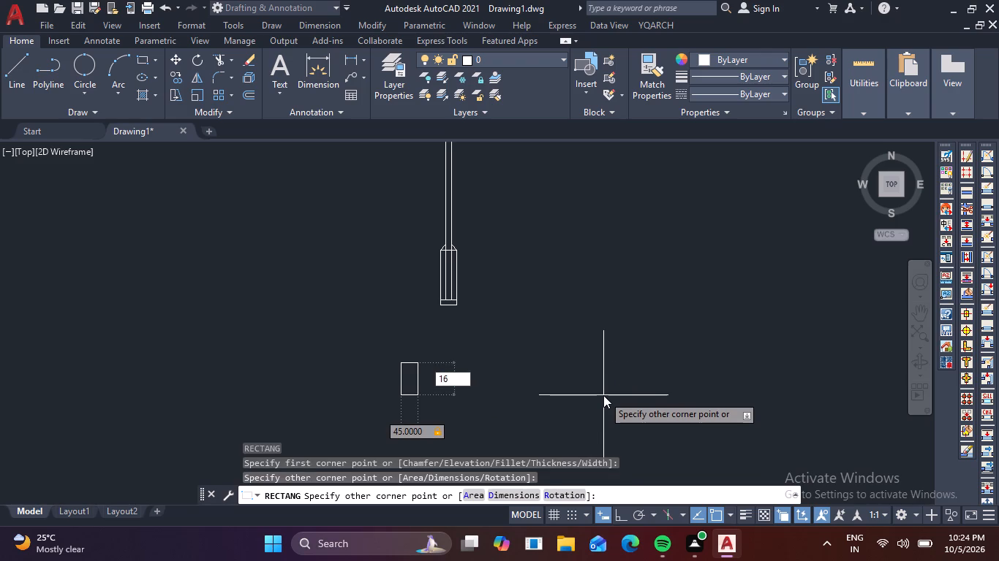
key("Return")
scroll(429, 375, "up", 2)
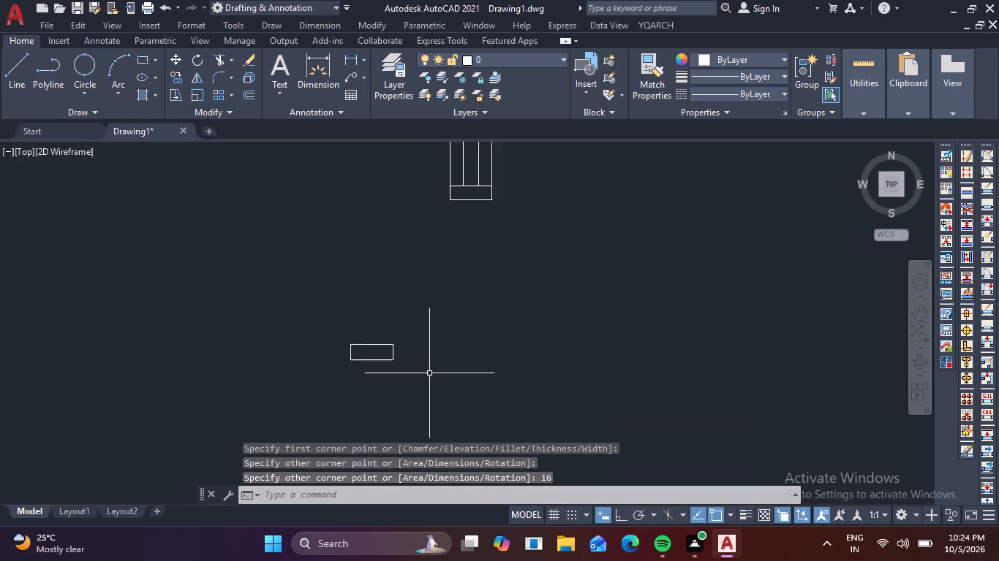
scroll(429, 373, "up", 1)
left_click_drag(416, 375, 405, 365)
left_click(236, 280)
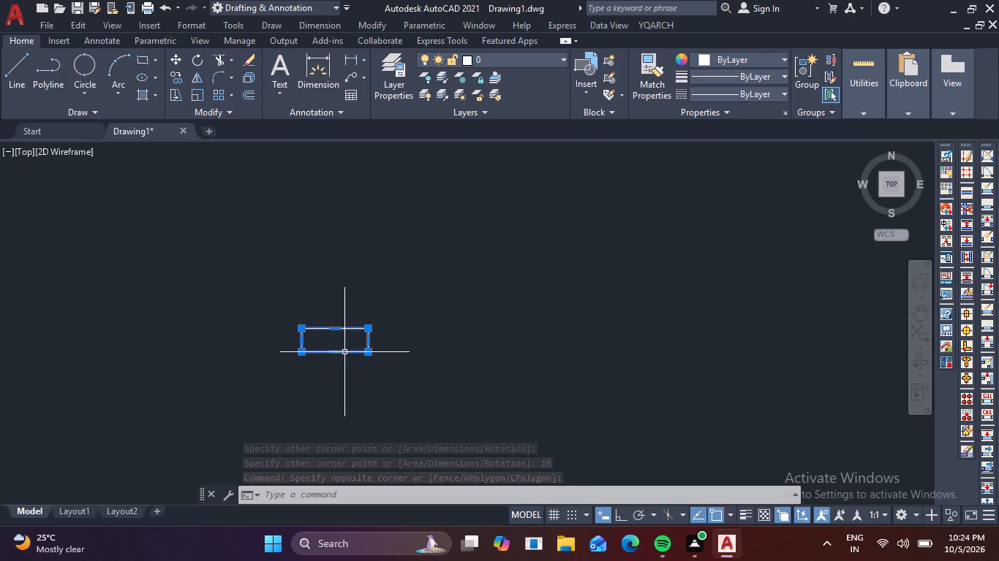
key("Escape")
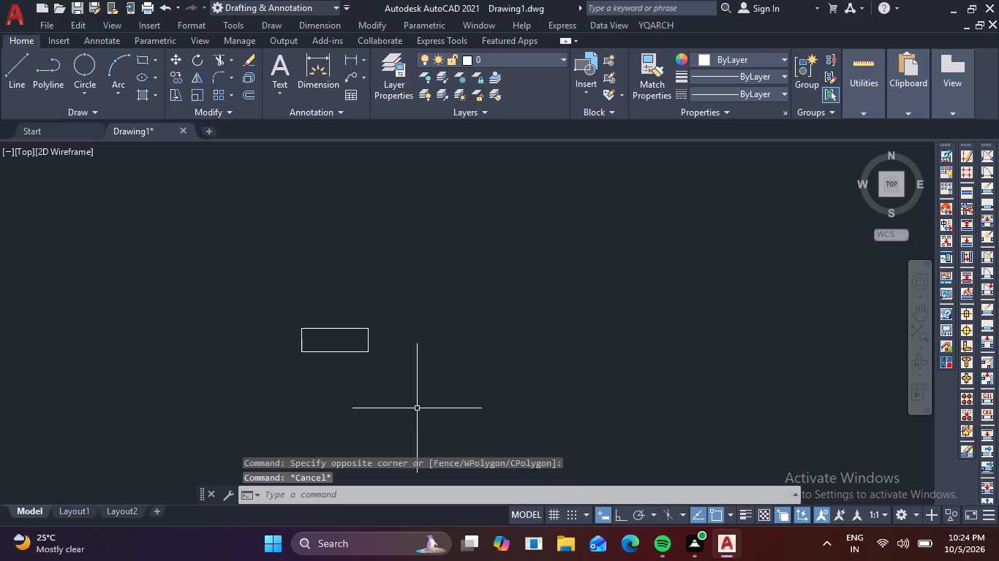
Offset the 45 by 16 rectangle outward by 23.
scroll(385, 357, "up", 2)
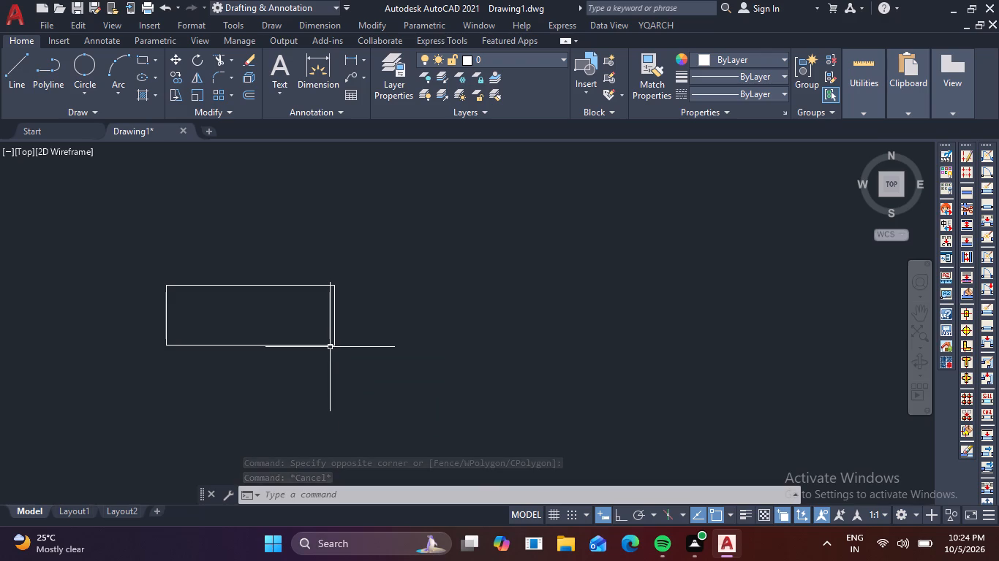
key("o")
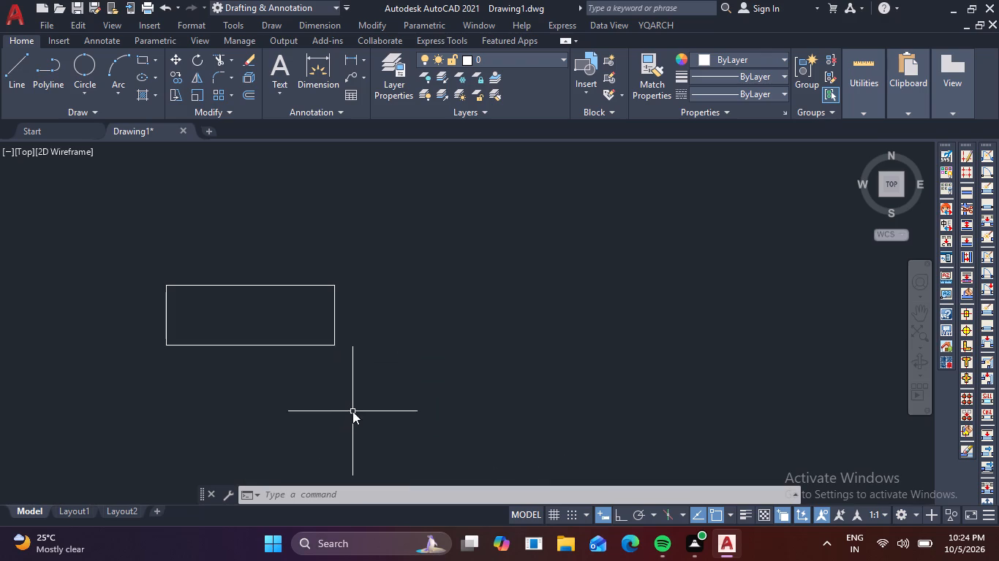
key("Return")
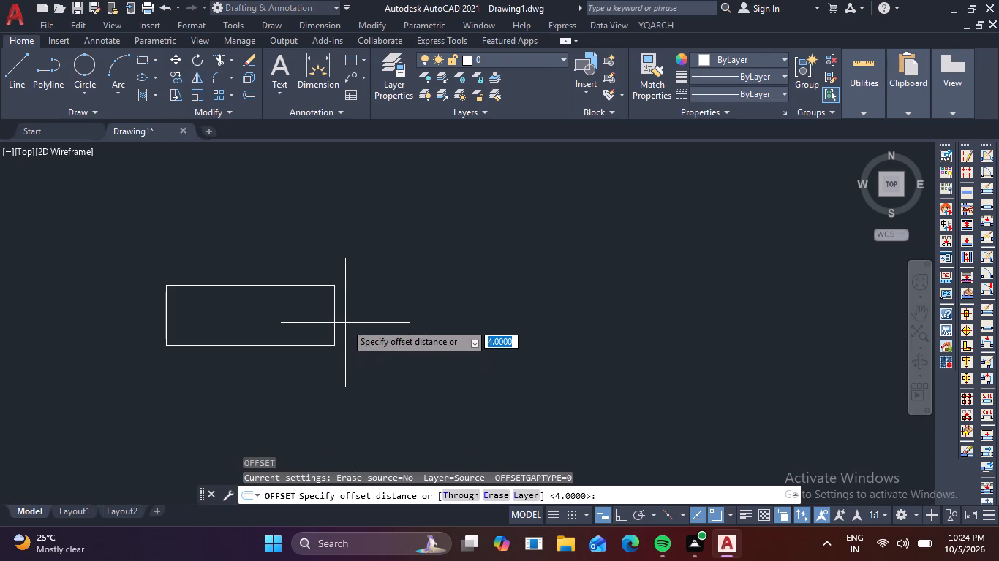
key("2")
key("3")
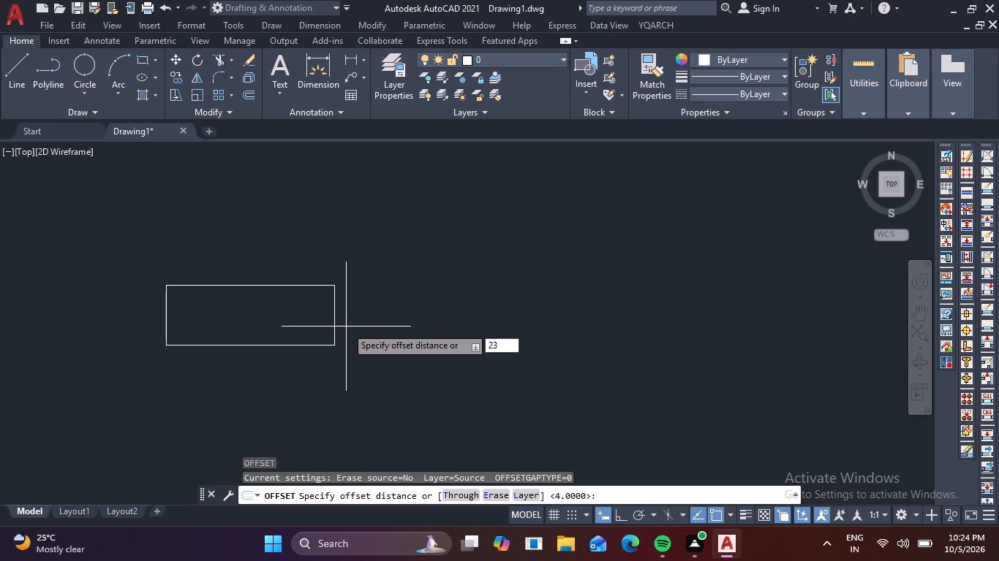
key("v")
key("BackSpace")
key("space")
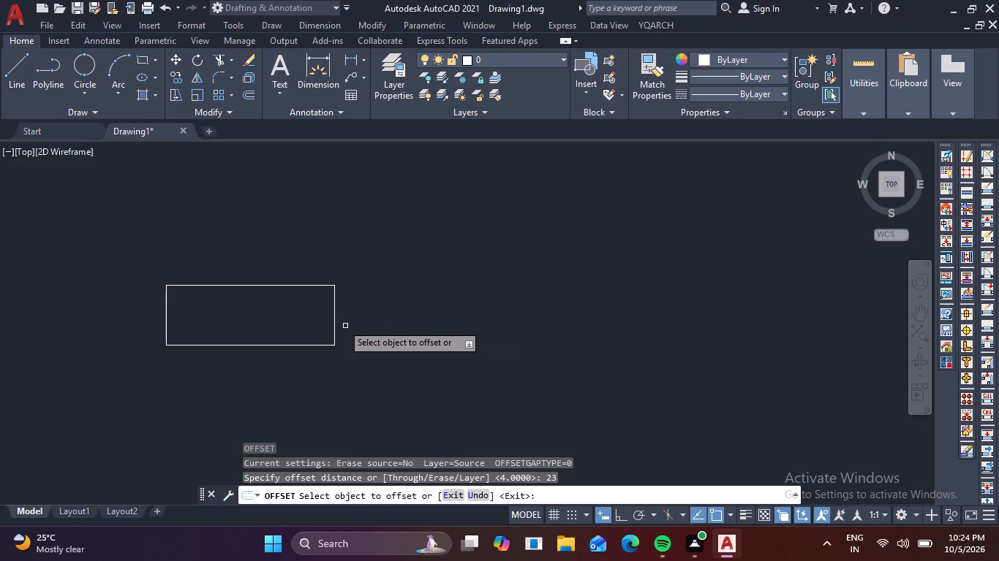
left_click(333, 317)
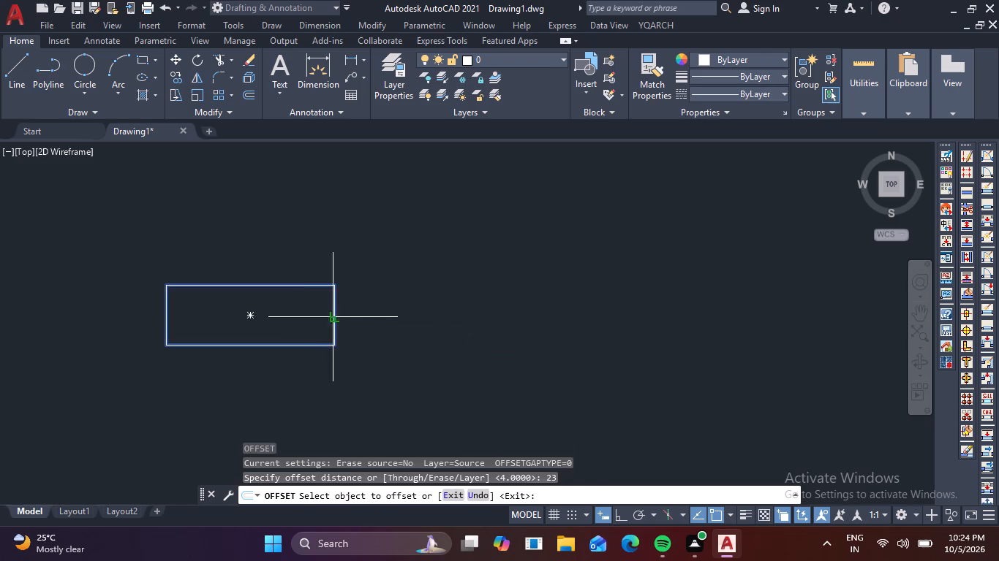
left_click(464, 317)
scroll(463, 318, "down", 3)
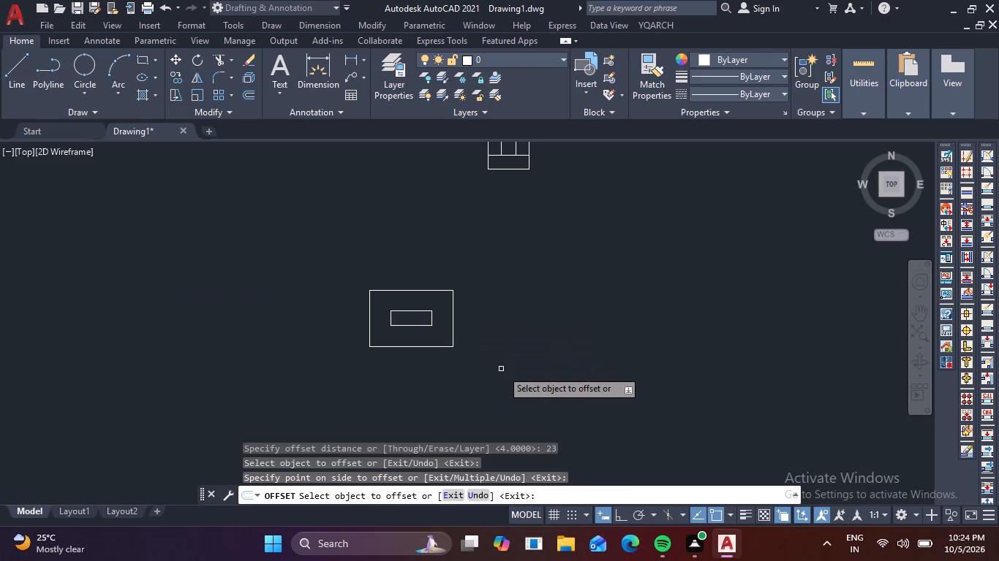
left_click(497, 373)
key("Escape")
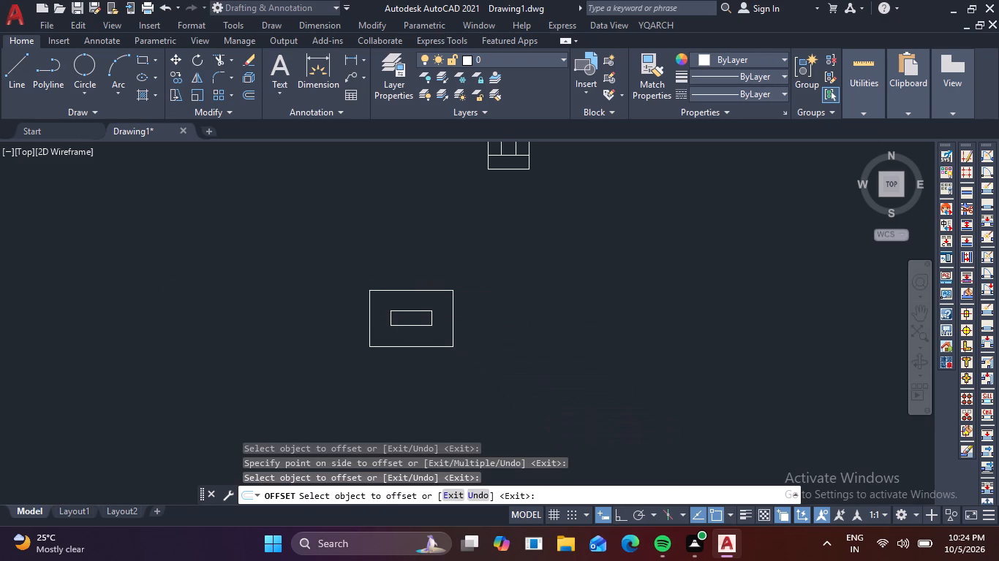
key("Escape")
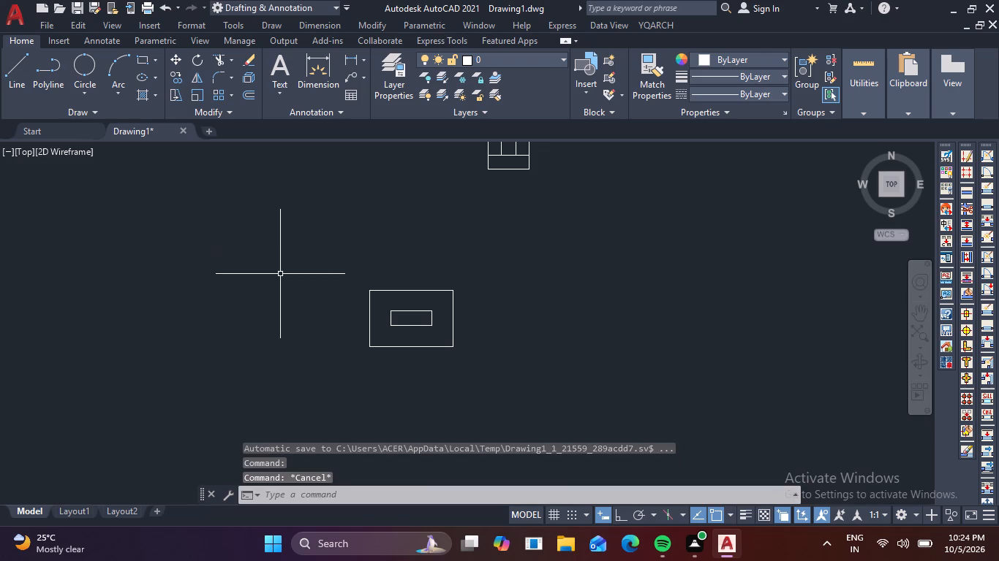
Move both nested rectangles by the inner one's top-left corner to a point below the pole base, in line with its left edge.
left_click_drag(320, 274, 333, 274)
left_click(497, 380)
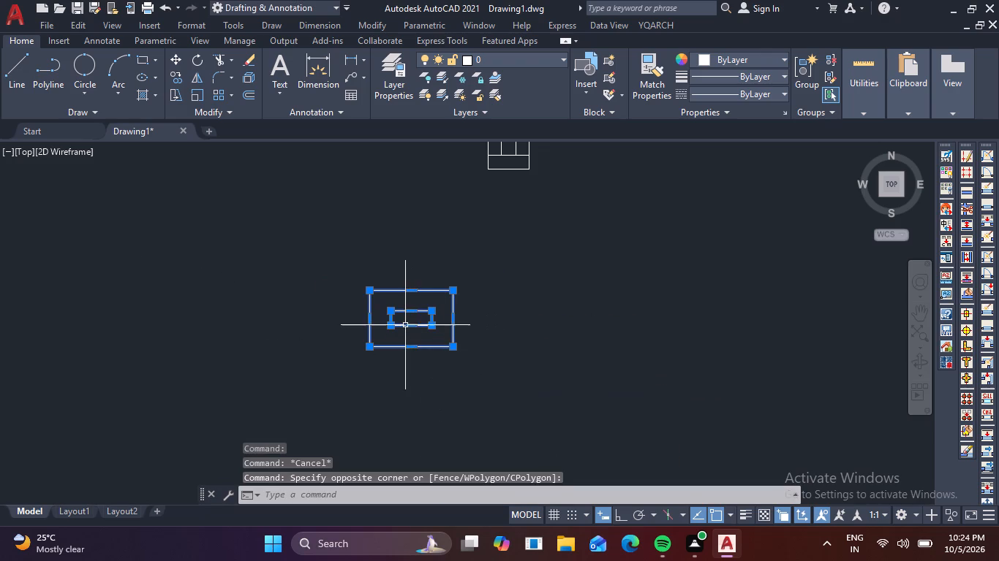
scroll(404, 321, "up", 2)
type("m")
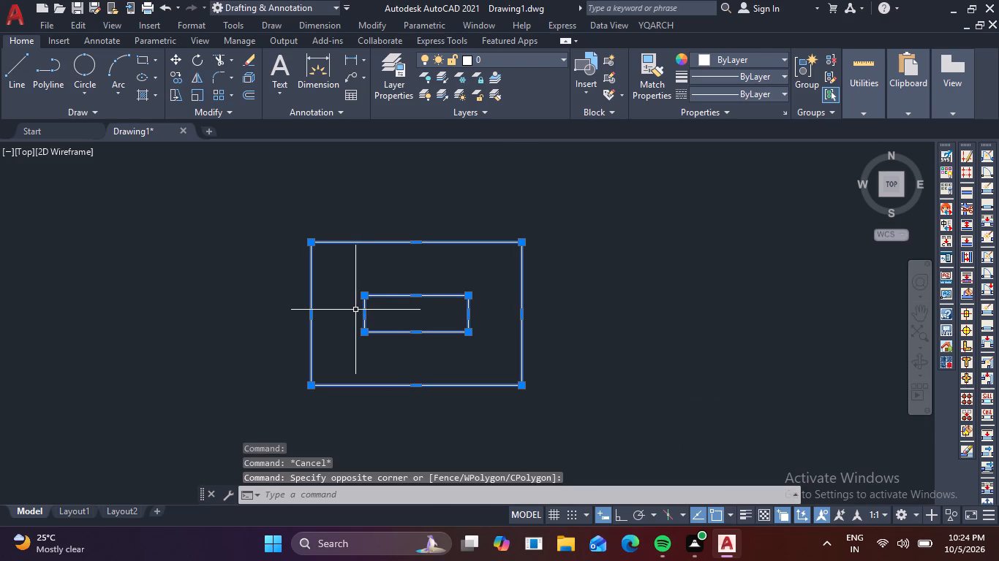
key("space")
left_click(366, 295)
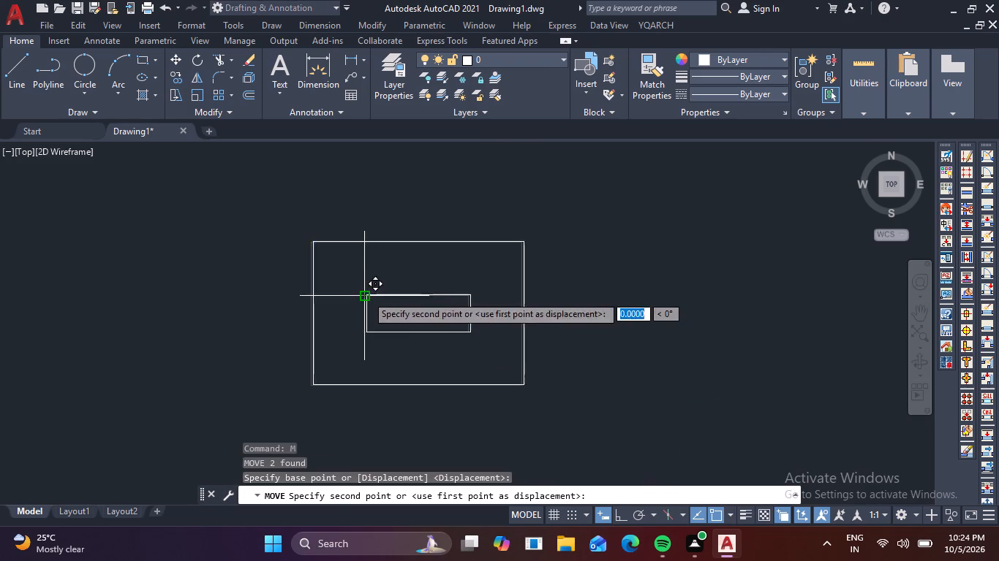
scroll(600, 204, "down", 1)
middle_click_drag(600, 204, 587, 457)
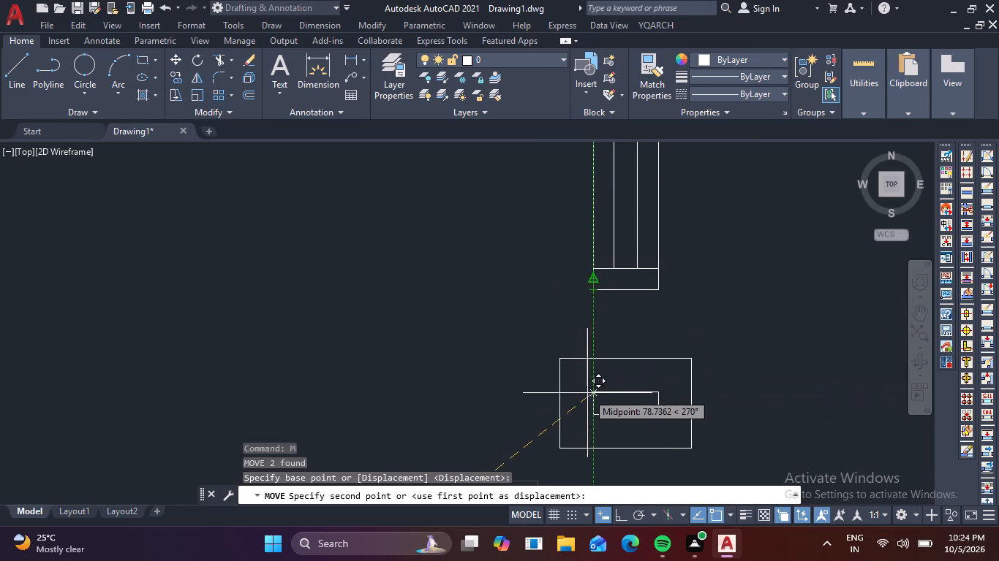
middle_click_drag(594, 400, 603, 245)
middle_click_drag(607, 260, 600, 346)
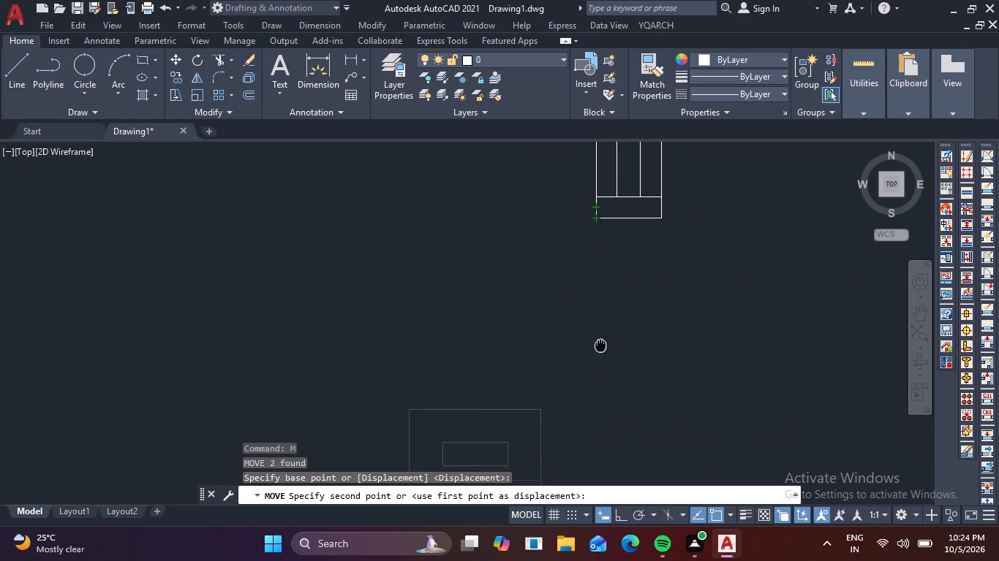
middle_click_drag(600, 346, 600, 346)
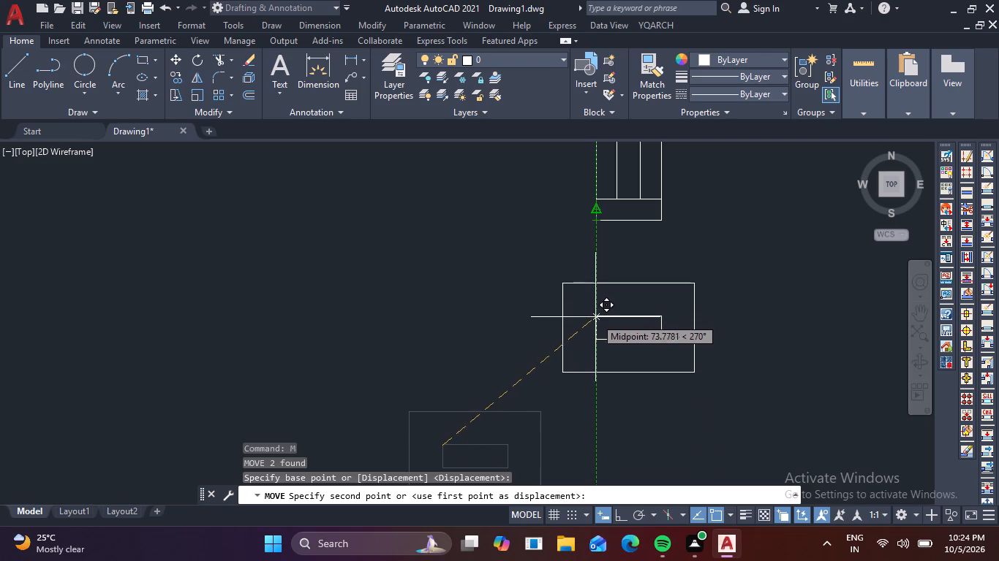
left_click(596, 326)
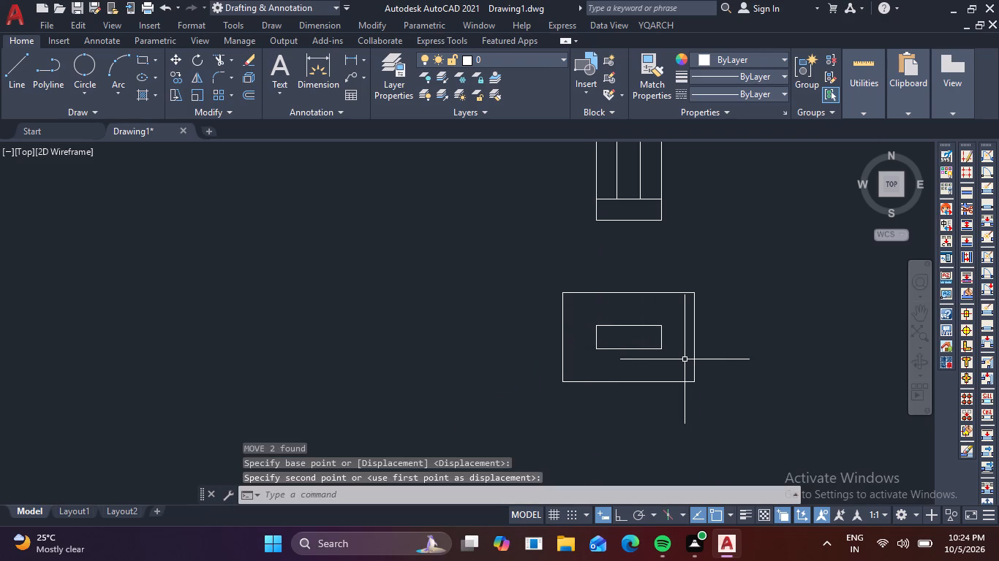
Add a horizontal linear dimension across the top edge of the pole's long upper crosspiece, placed just above the pole top.
middle_click_drag(710, 278, 715, 408)
scroll(727, 387, "down", 1)
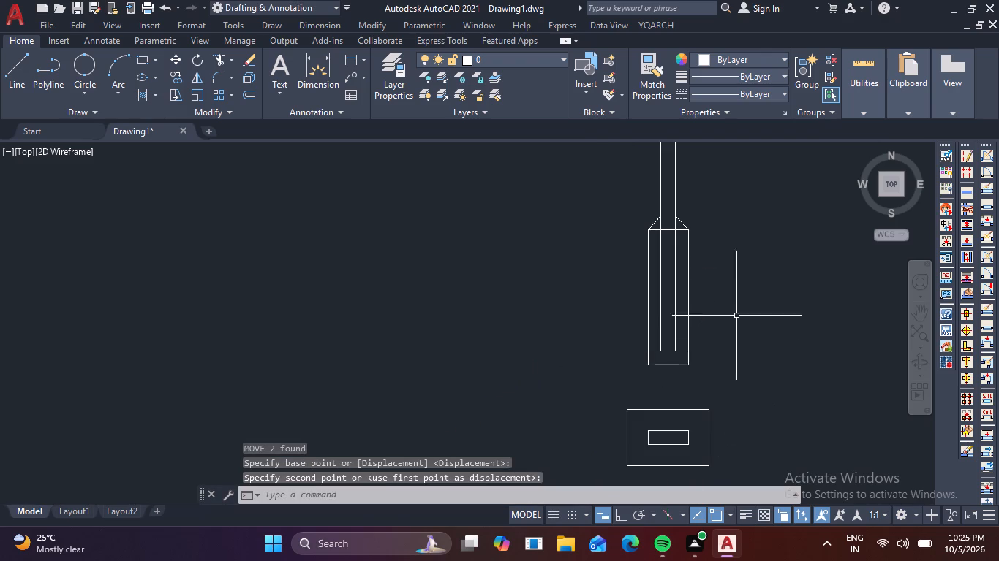
scroll(753, 264, "down", 1)
middle_click_drag(753, 264, 724, 378)
scroll(777, 231, "down", 2)
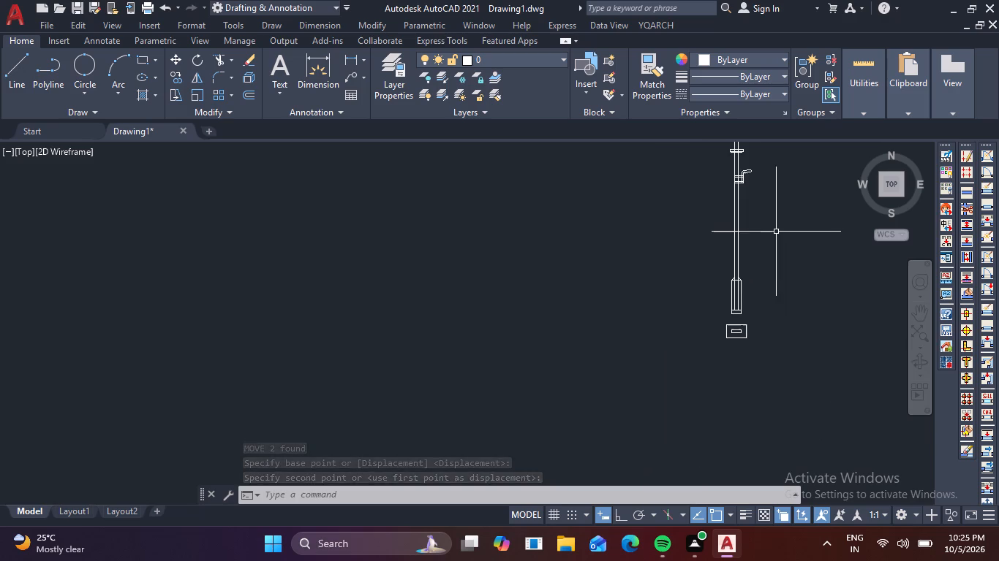
middle_click_drag(772, 202, 714, 320)
scroll(666, 226, "up", 2)
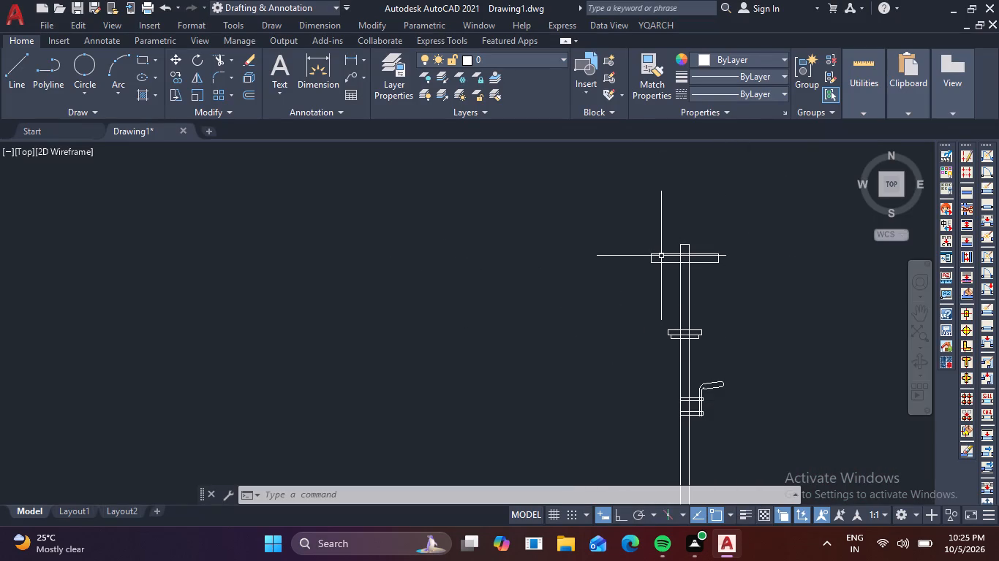
type("dli")
key("space")
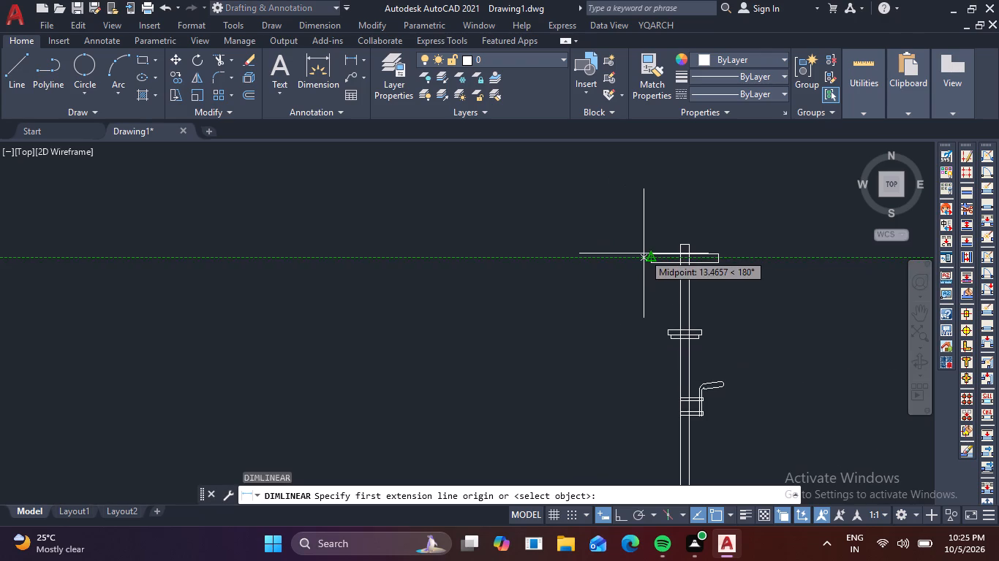
left_click(649, 253)
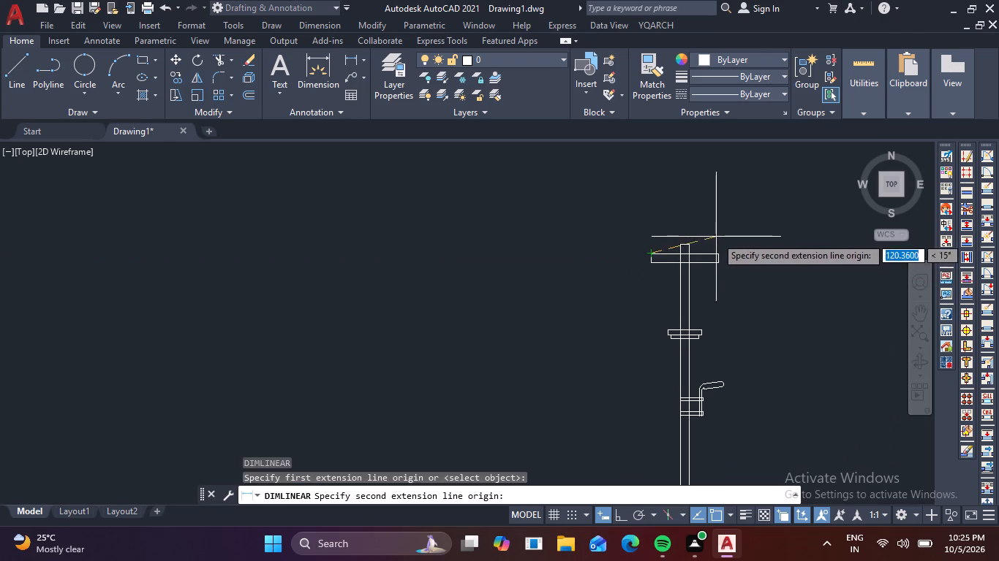
left_click(715, 253)
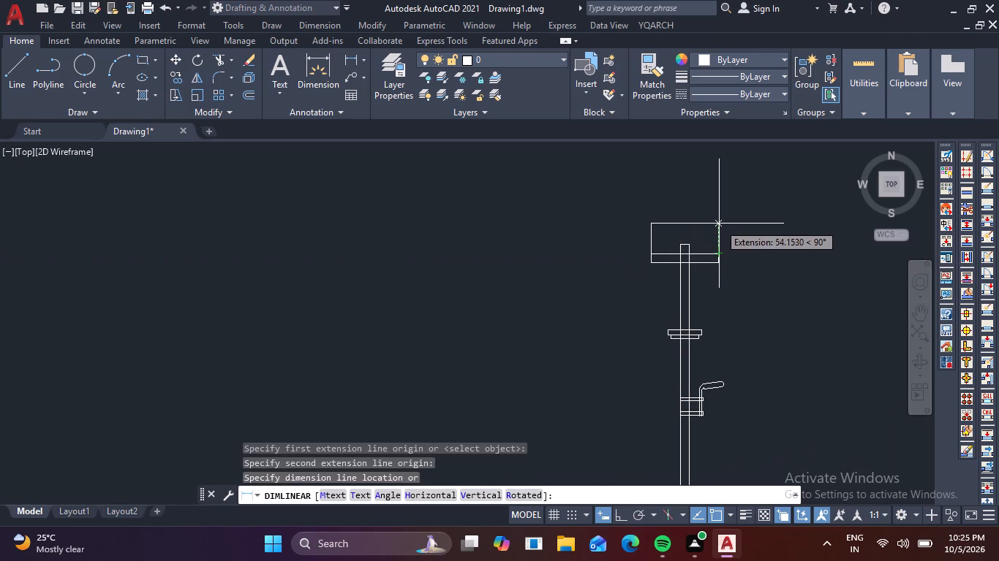
left_click(719, 224)
scroll(666, 223, "up", 5)
scroll(774, 237, "up", 3)
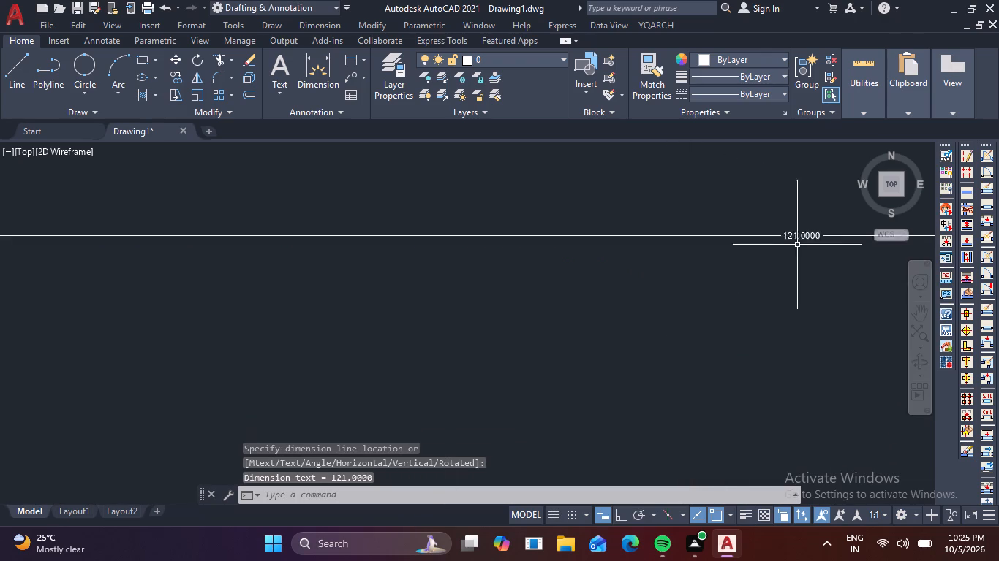
scroll(797, 245, "up", 2)
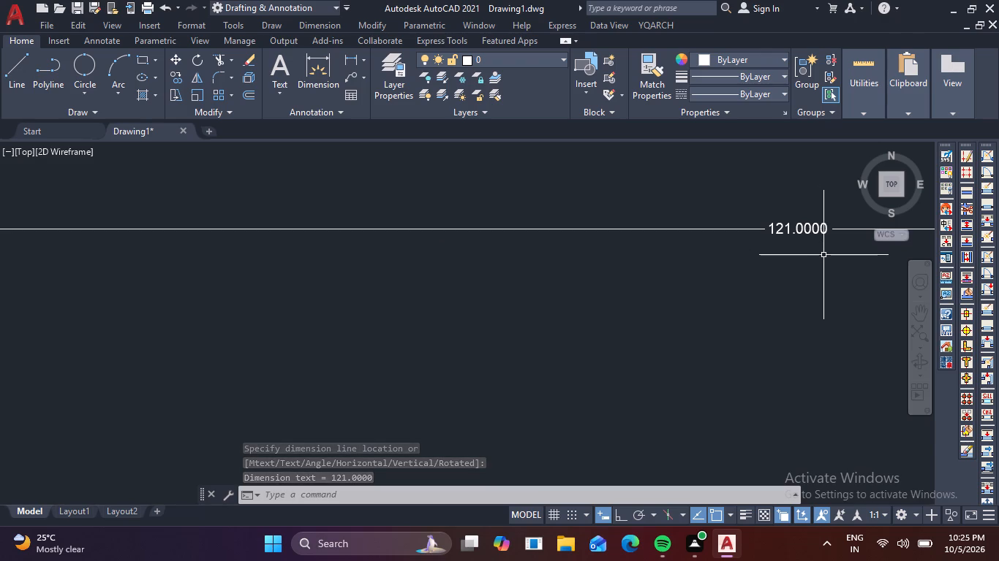
Modify the Standard dimension style to use decimal linear units with precision 0.
scroll(823, 255, "down", 6)
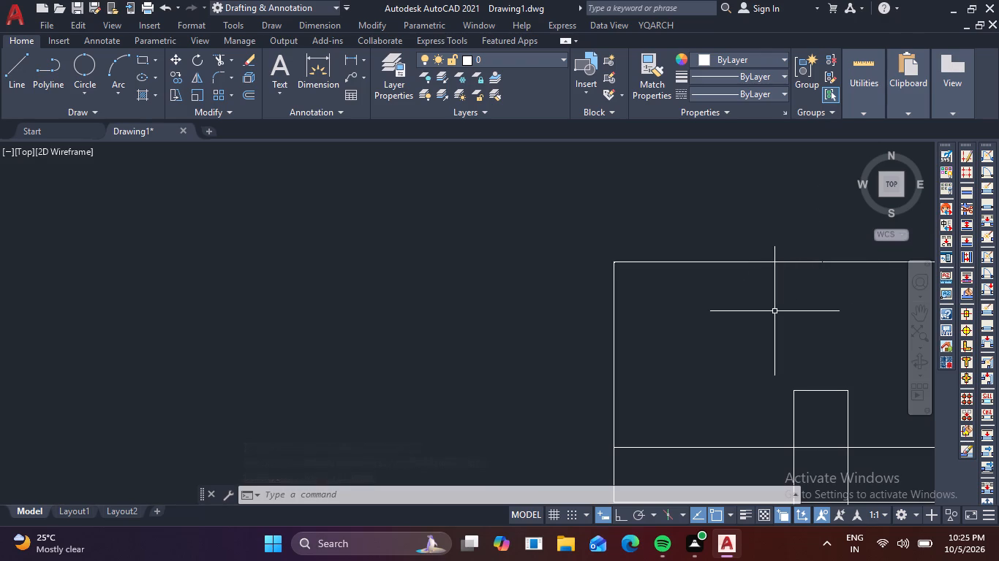
type("d")
key("space")
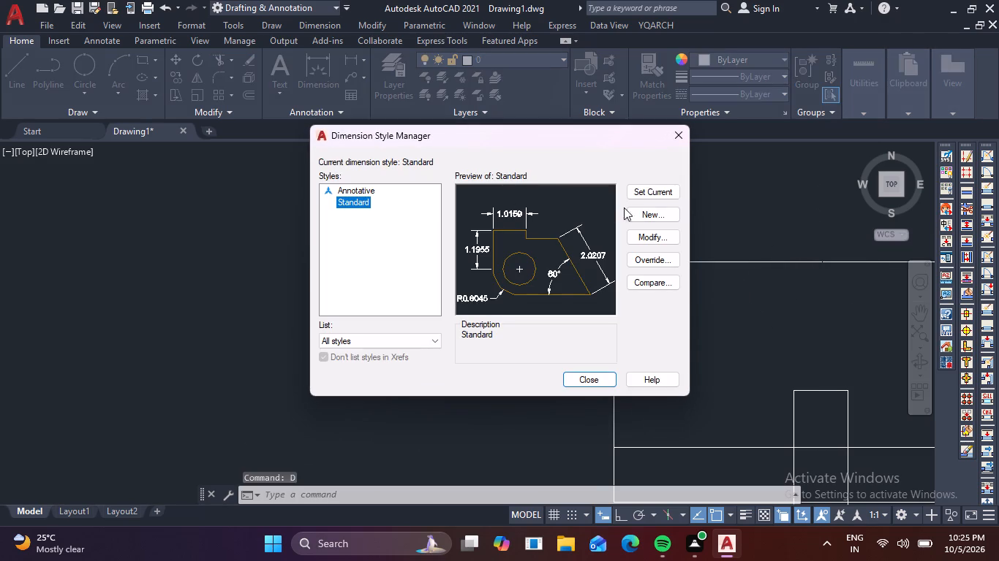
left_click(652, 235)
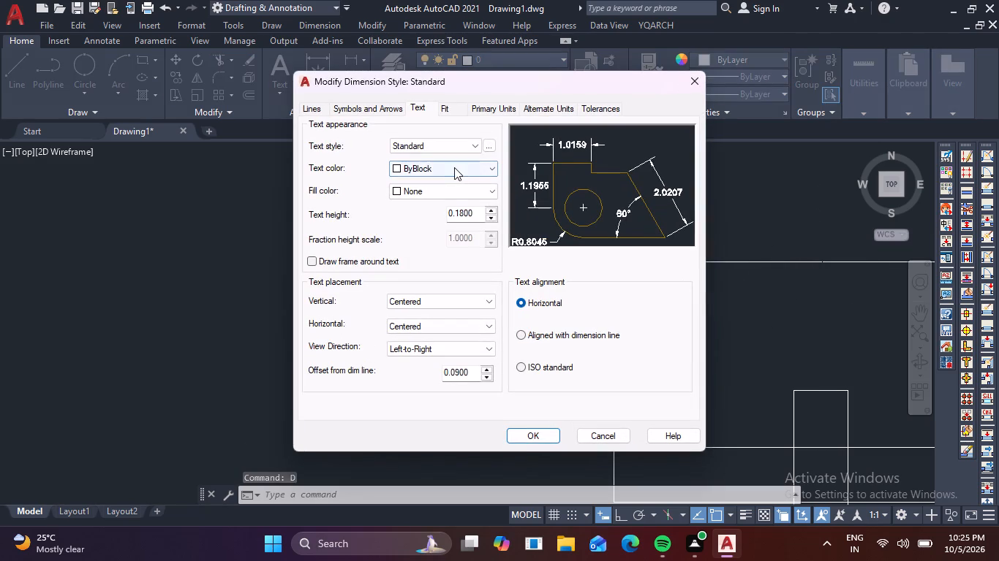
left_click(424, 106)
left_click(480, 107)
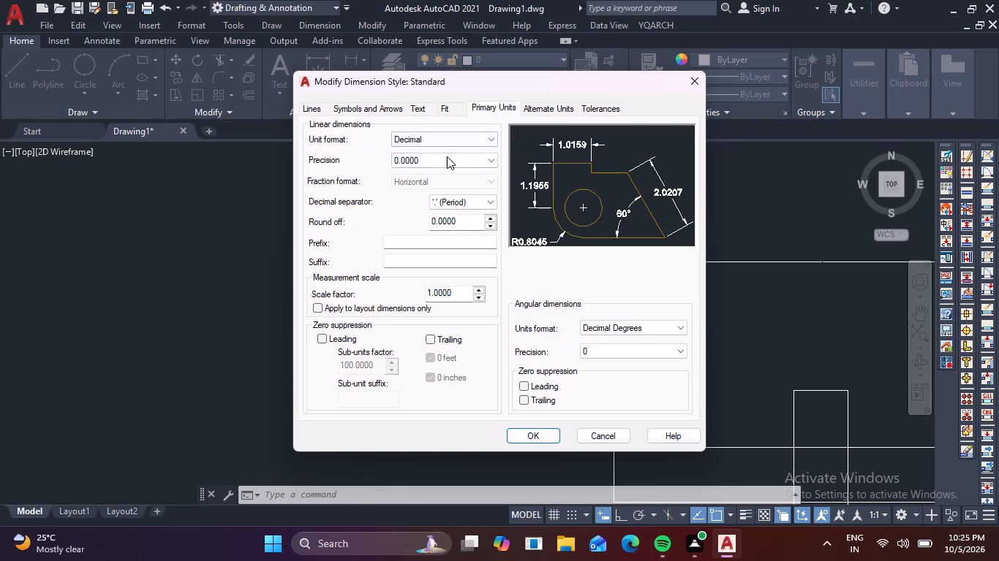
left_click(453, 143)
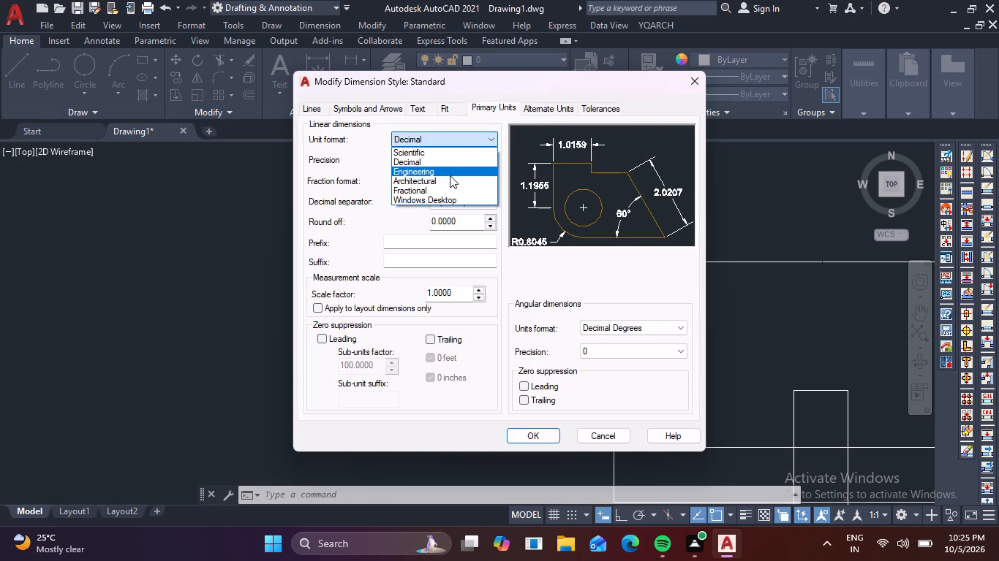
left_click(449, 161)
left_click(451, 161)
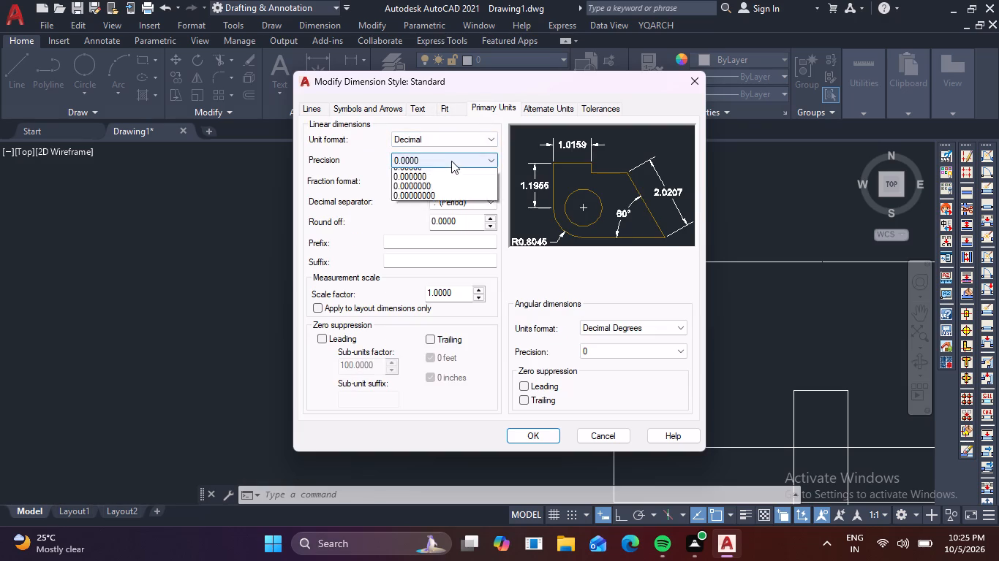
left_click(453, 173)
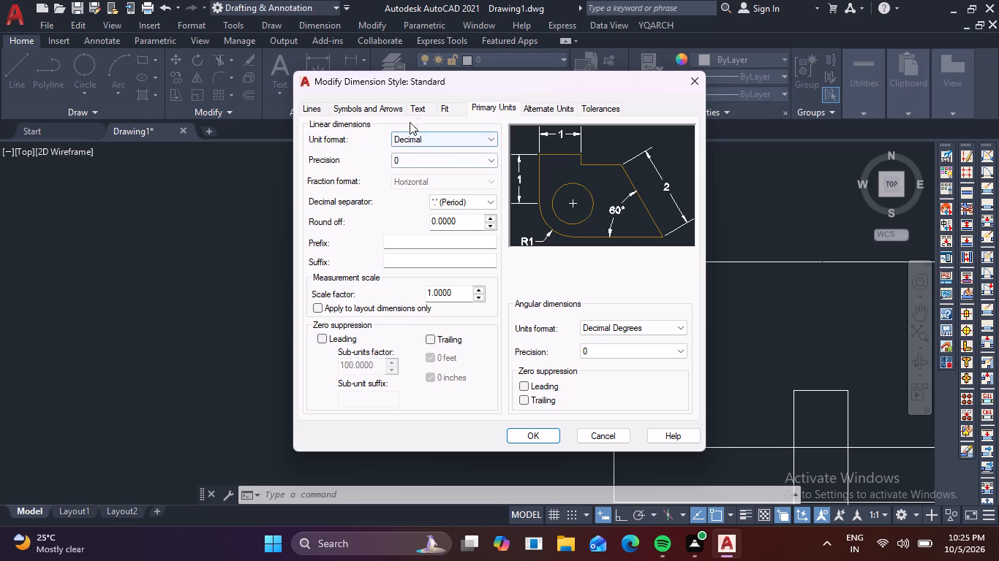
Set the Standard dimension style's text height to 10 and apply the style changes.
left_click(411, 110)
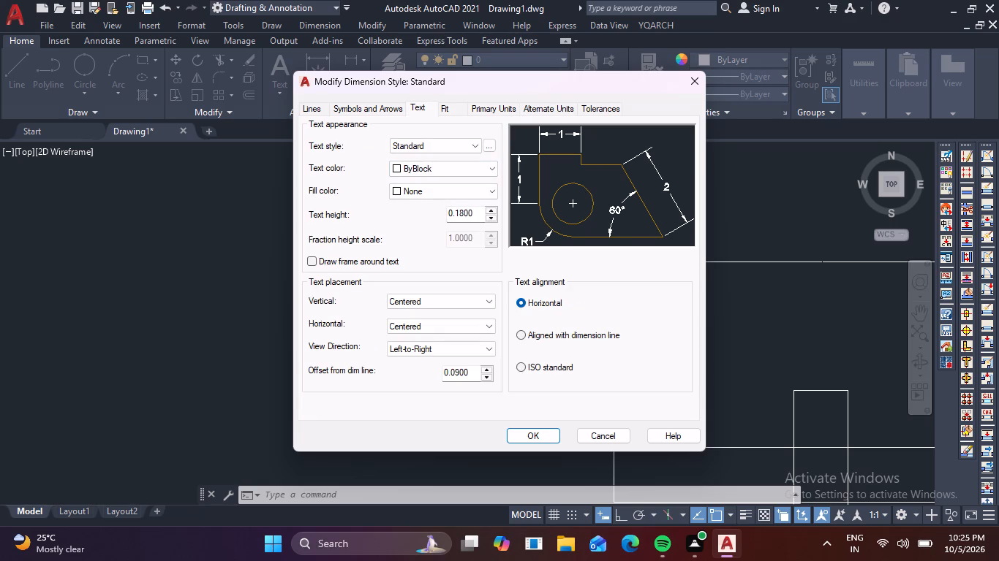
left_click_drag(475, 214, 407, 210)
key("1")
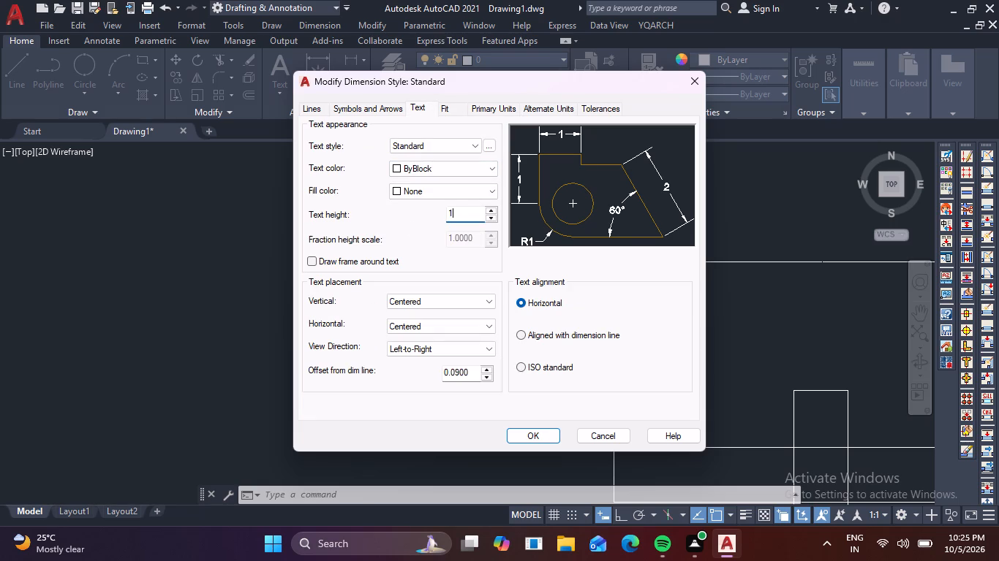
key("0")
key("Return")
left_click(544, 434)
left_click(584, 376)
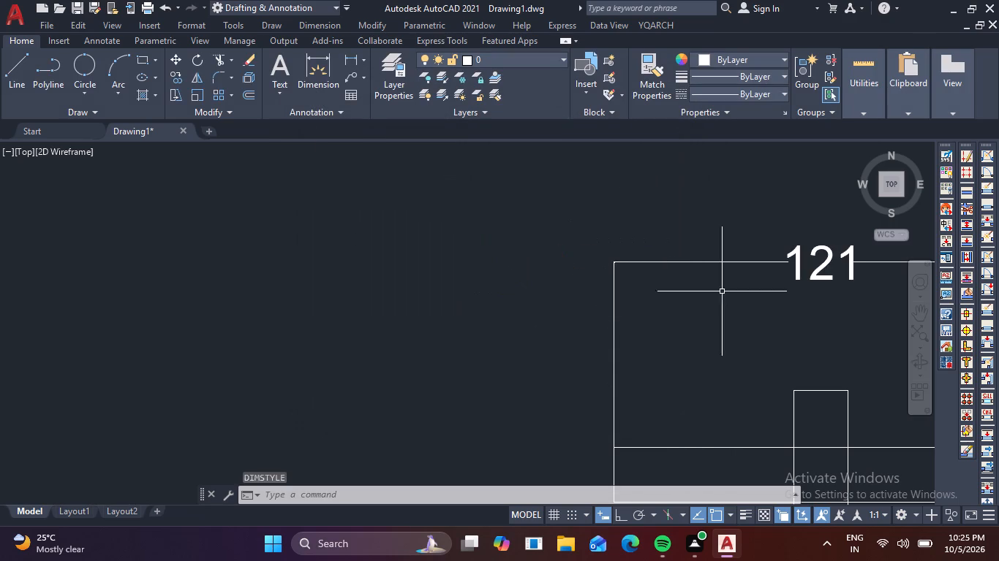
In the Standard dimension style, make extension lines extend 10 beyond the dimension lines and set their offset from origin to 15.
scroll(747, 286, "down", 3)
middle_click_drag(780, 310, 688, 255)
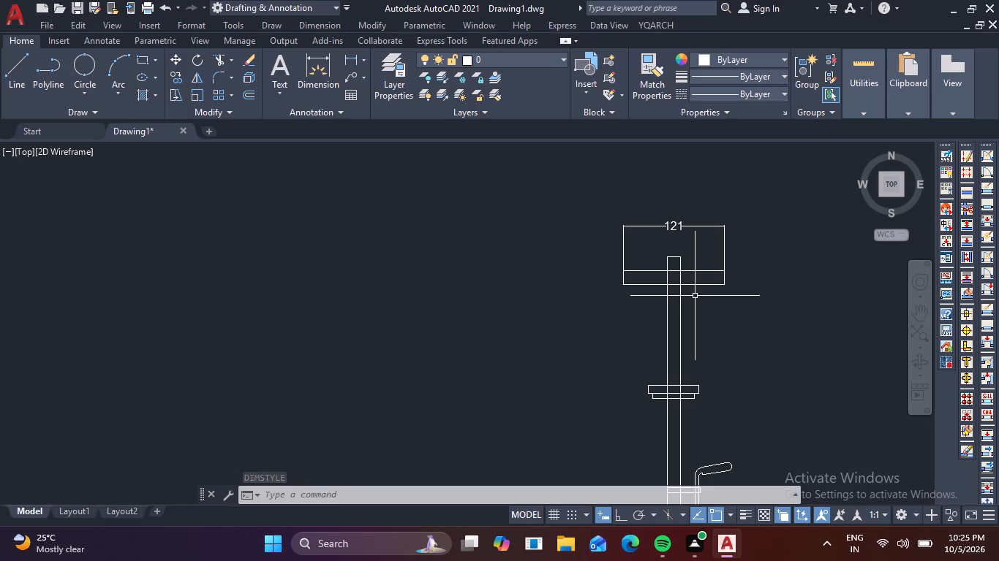
key("d")
key("space")
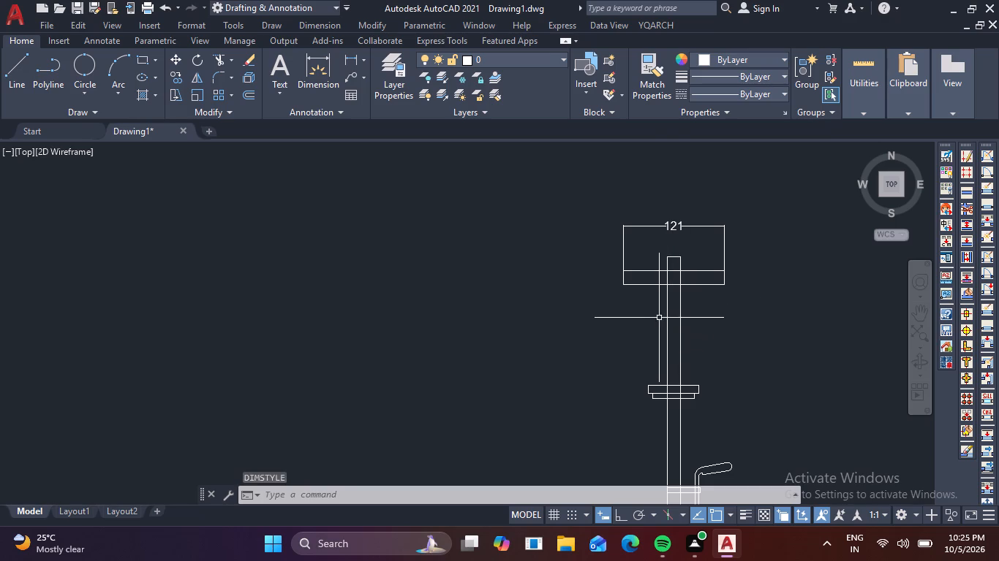
left_click(660, 234)
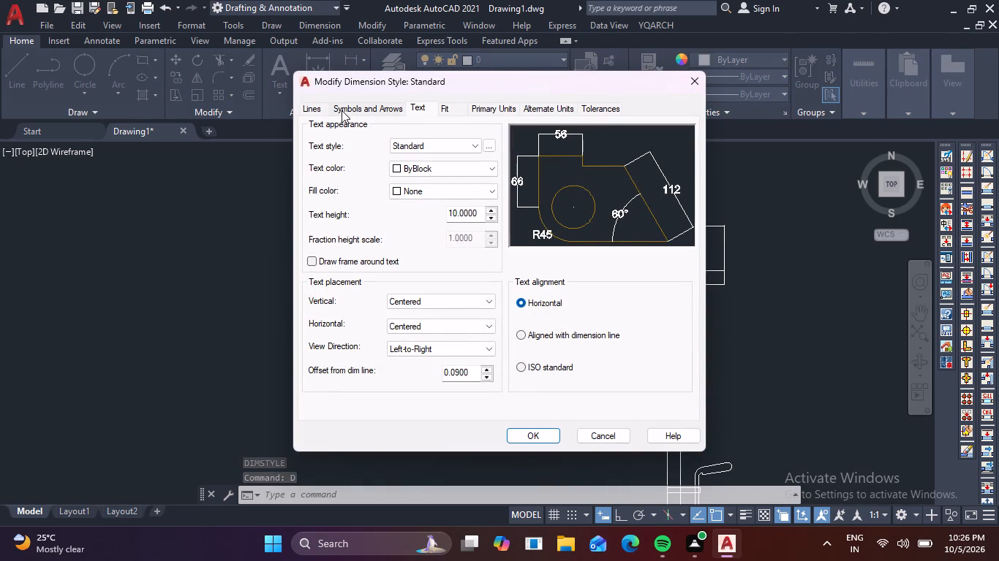
left_click(342, 110)
left_click(320, 108)
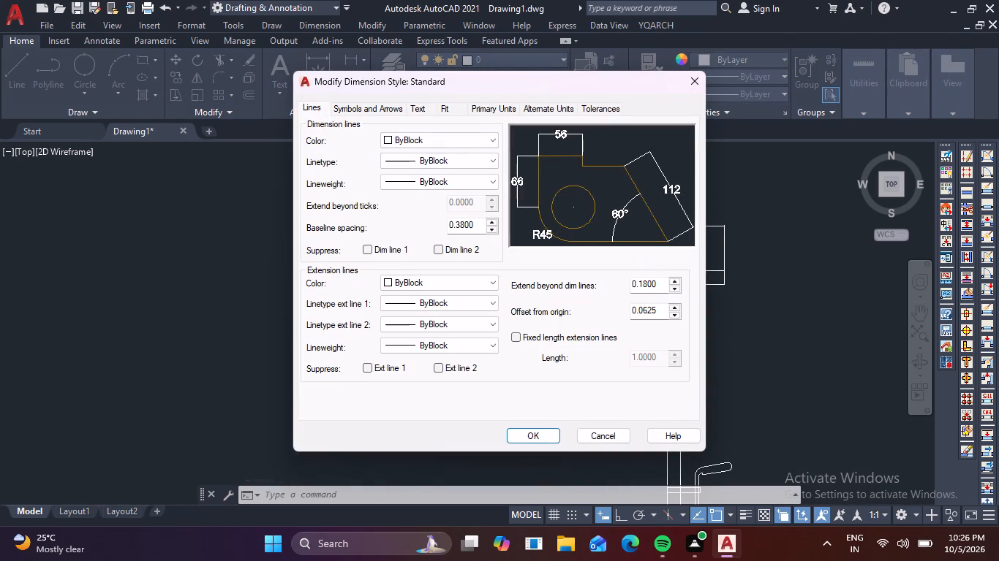
left_click_drag(660, 285, 583, 286)
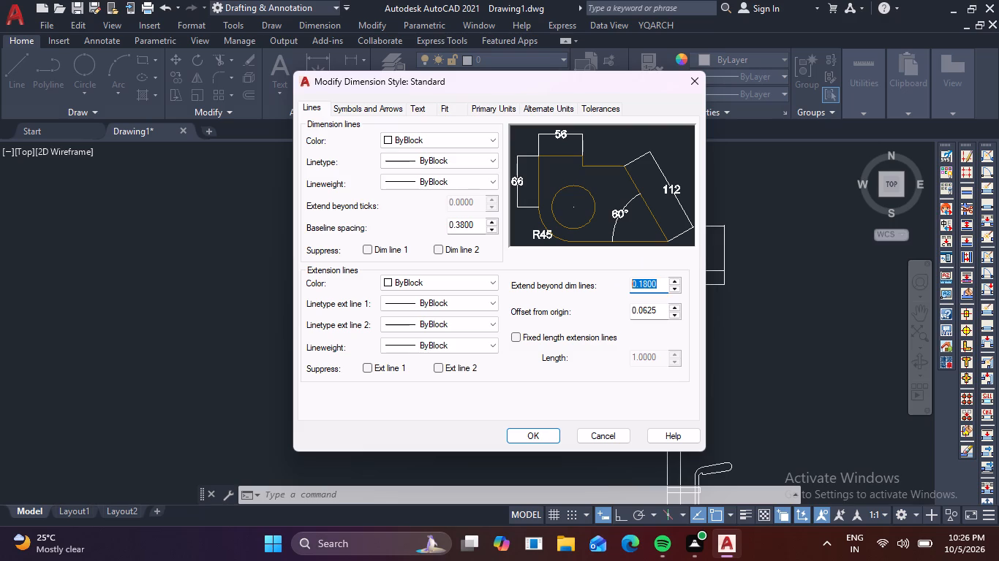
left_click_drag(583, 286, 576, 286)
key("1")
key("0")
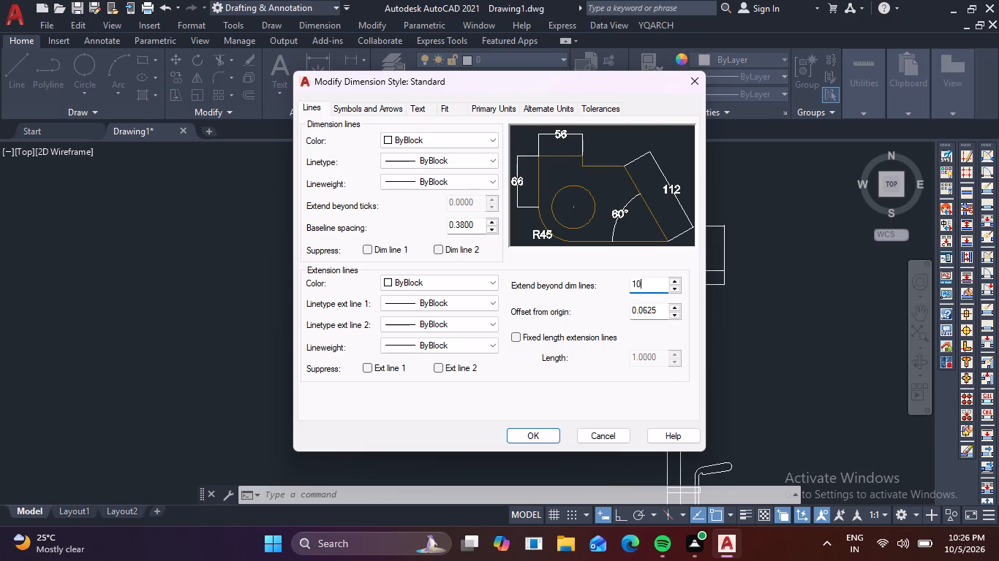
key("Return")
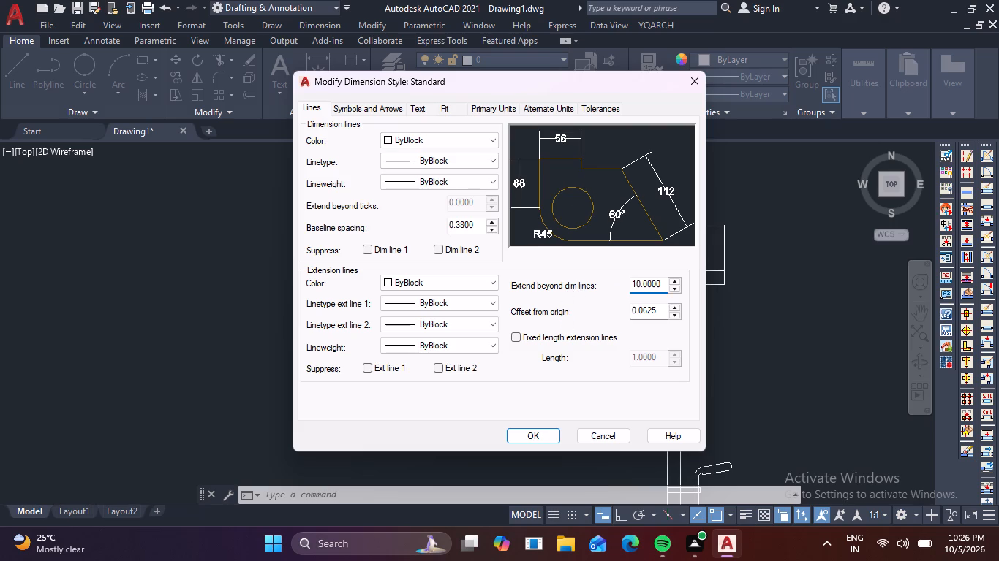
left_click_drag(658, 311, 616, 317)
left_click_drag(616, 317, 608, 318)
type("15")
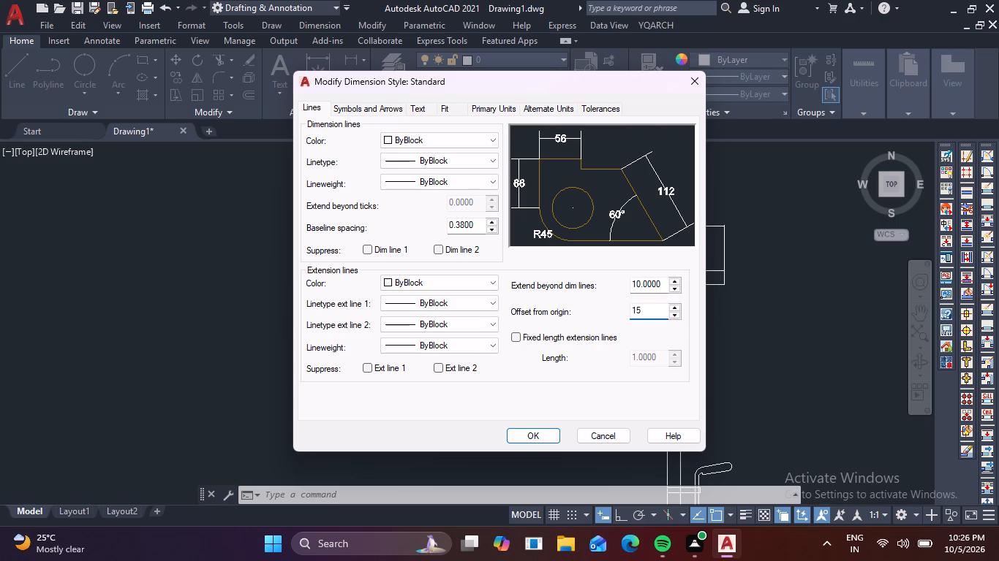
key("Return")
scroll(657, 154, "up", 3)
Set the extension lines to extend 3 beyond the dimension lines and apply the style changes.
left_click_drag(659, 283, 587, 286)
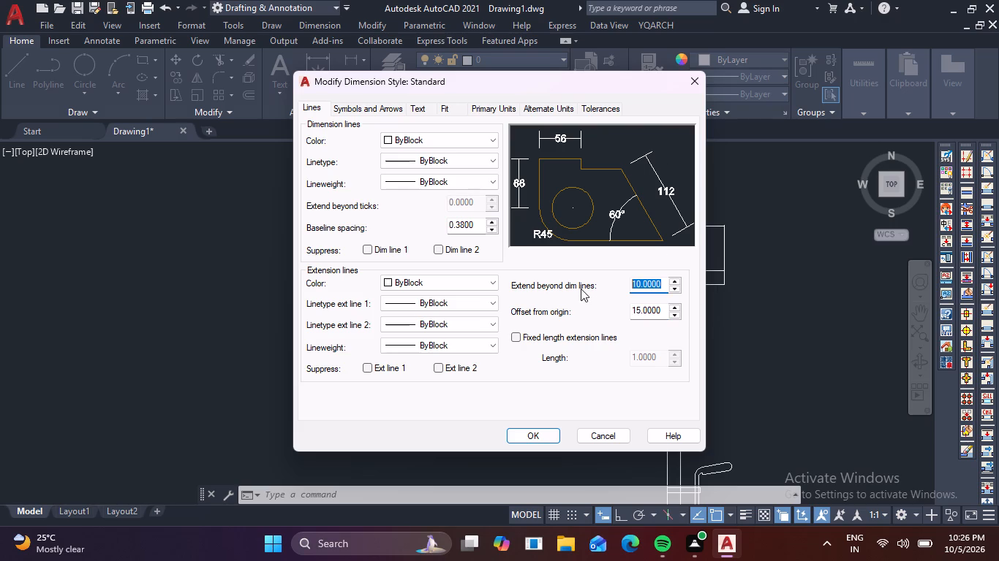
key("3")
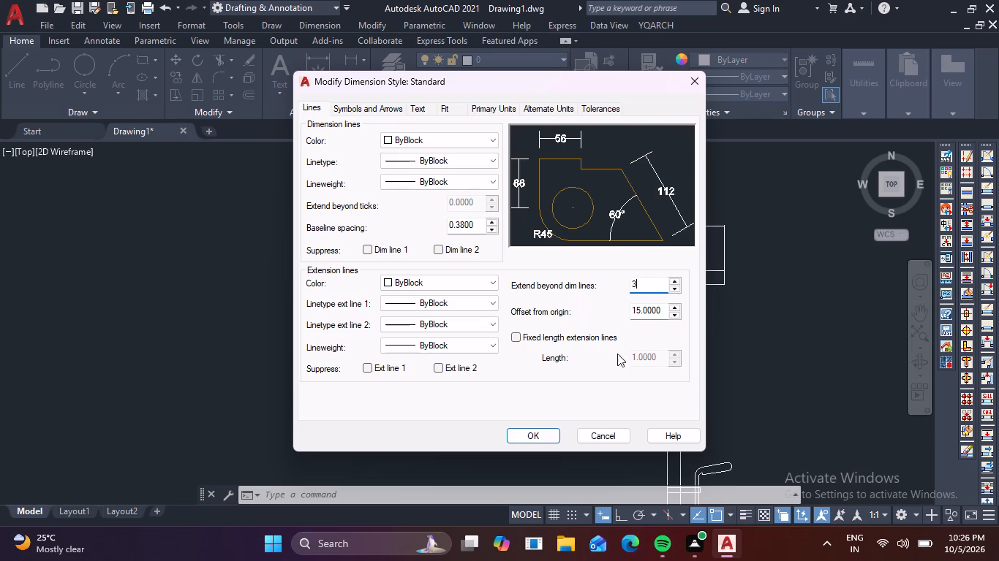
left_click(545, 431)
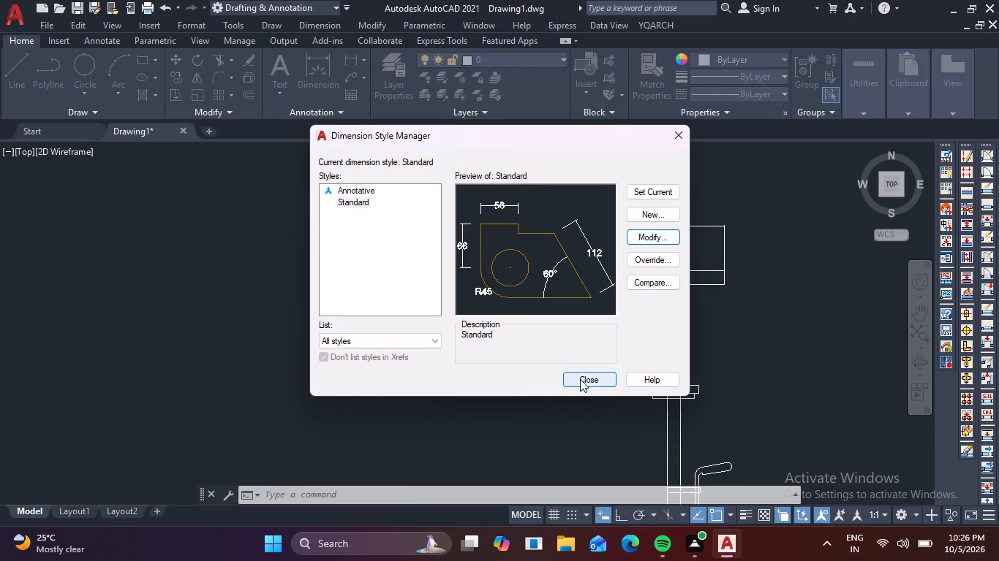
left_click(580, 379)
In the Standard dimension style, set the first and second arrowheads to Oblique.
scroll(655, 248, "up", 2)
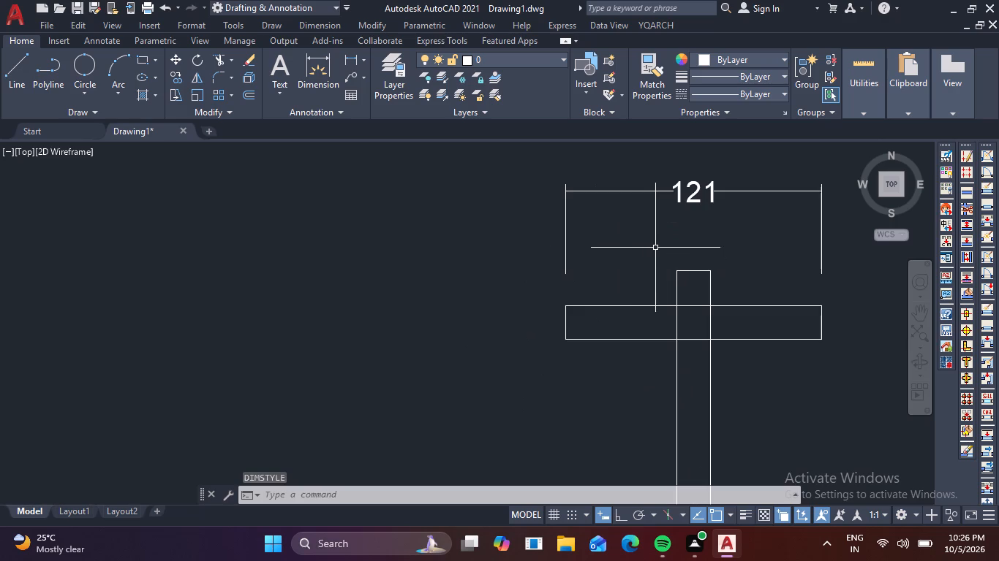
scroll(660, 286, "down", 2)
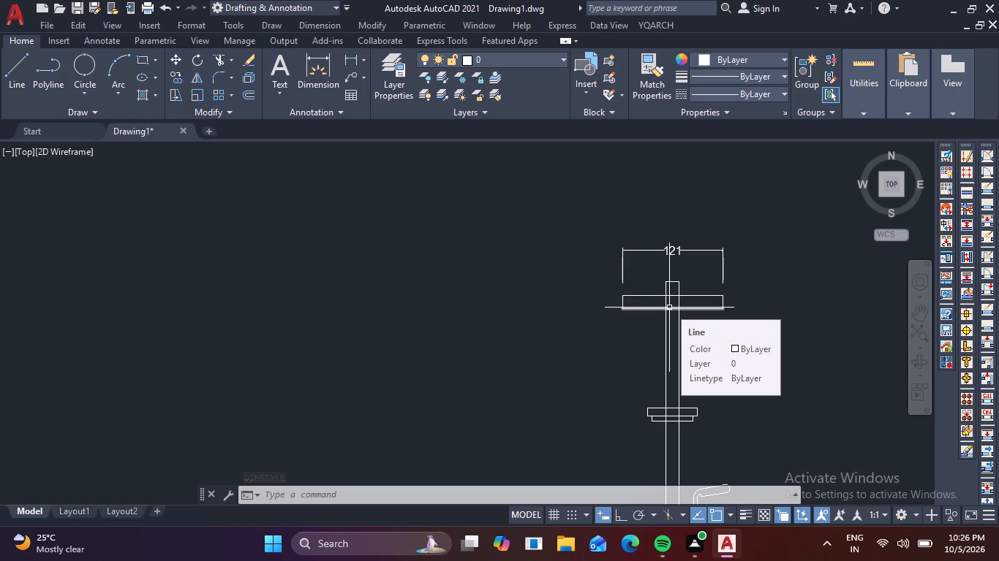
key("d")
key("space")
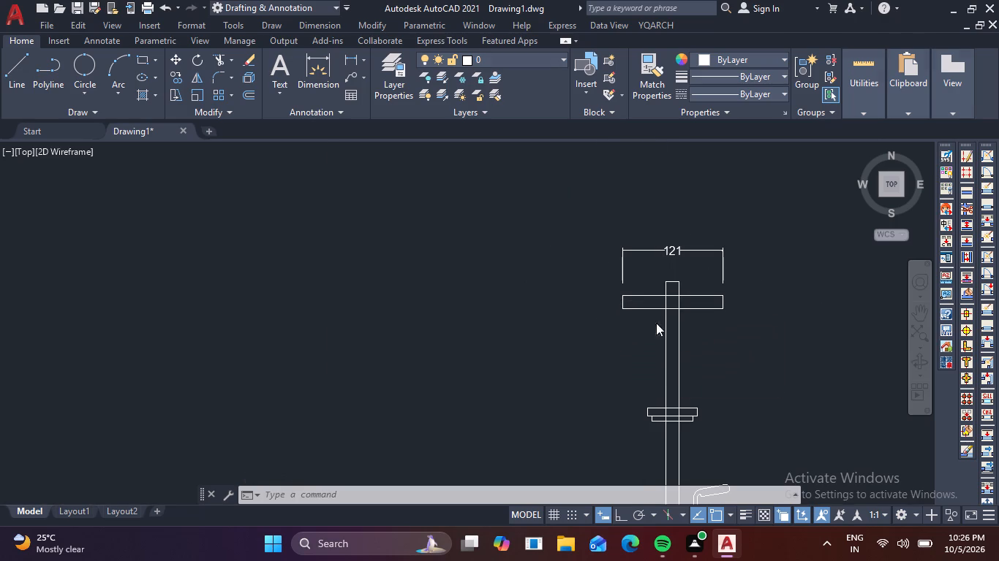
left_click(660, 243)
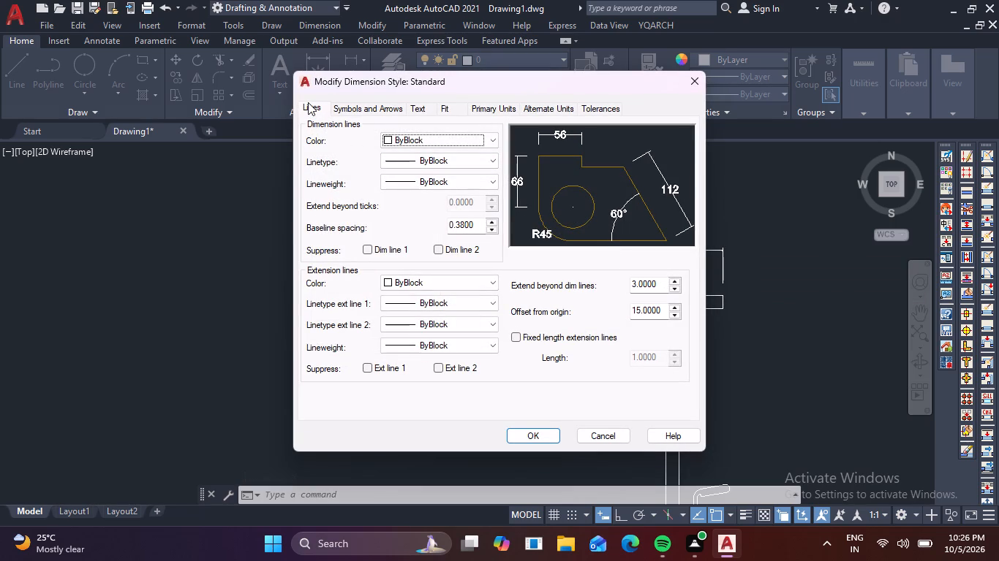
left_click(355, 107)
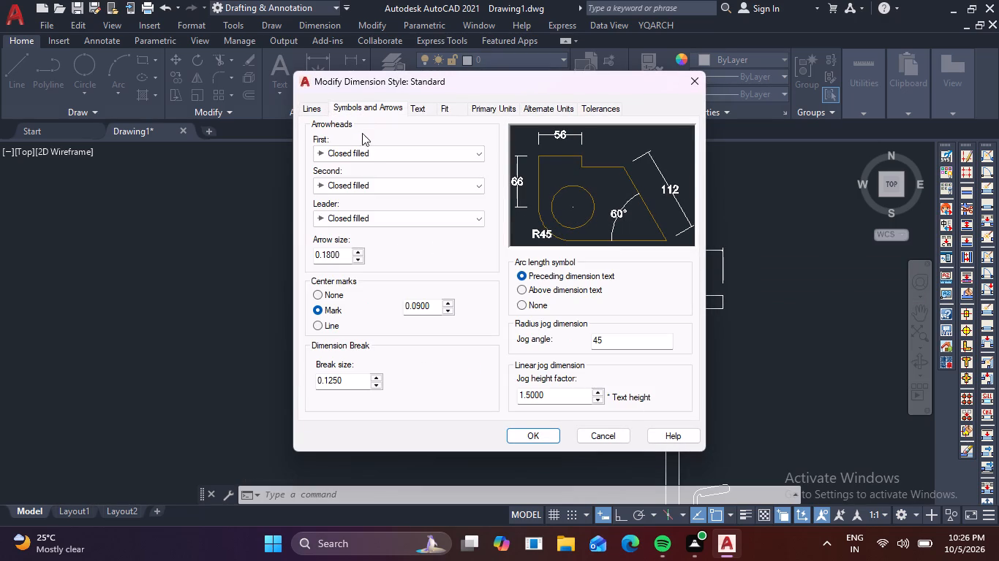
left_click(377, 158)
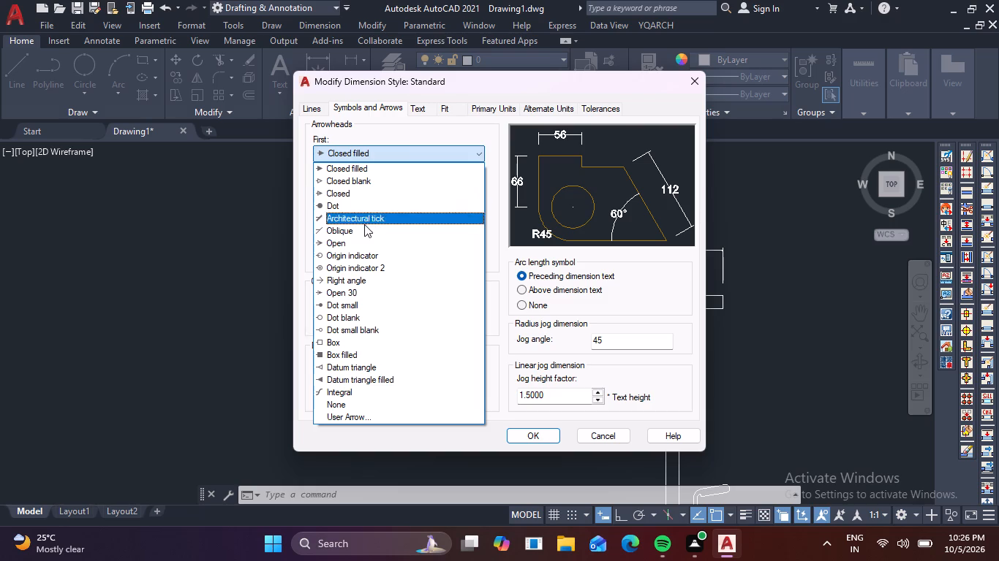
left_click(363, 232)
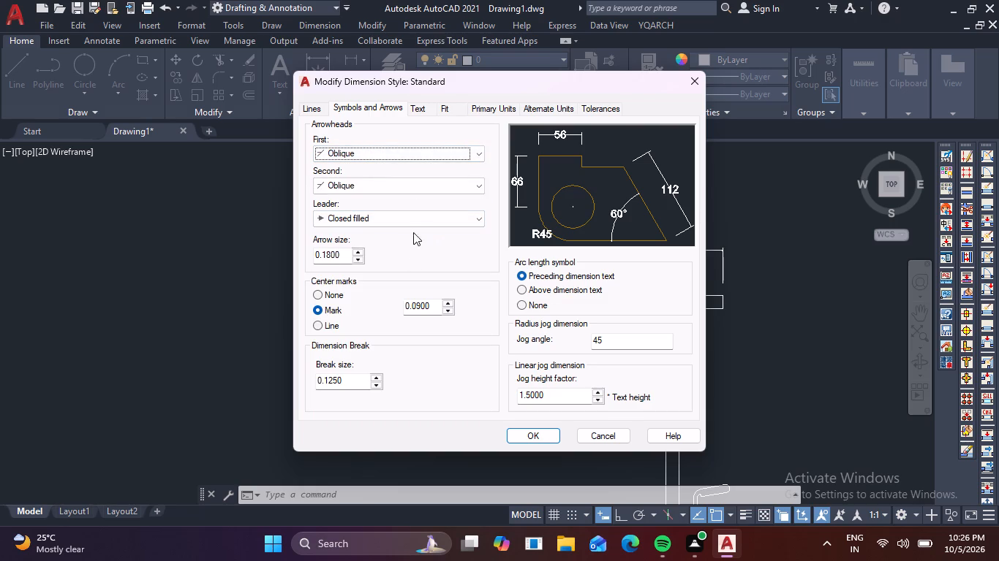
left_click(373, 110)
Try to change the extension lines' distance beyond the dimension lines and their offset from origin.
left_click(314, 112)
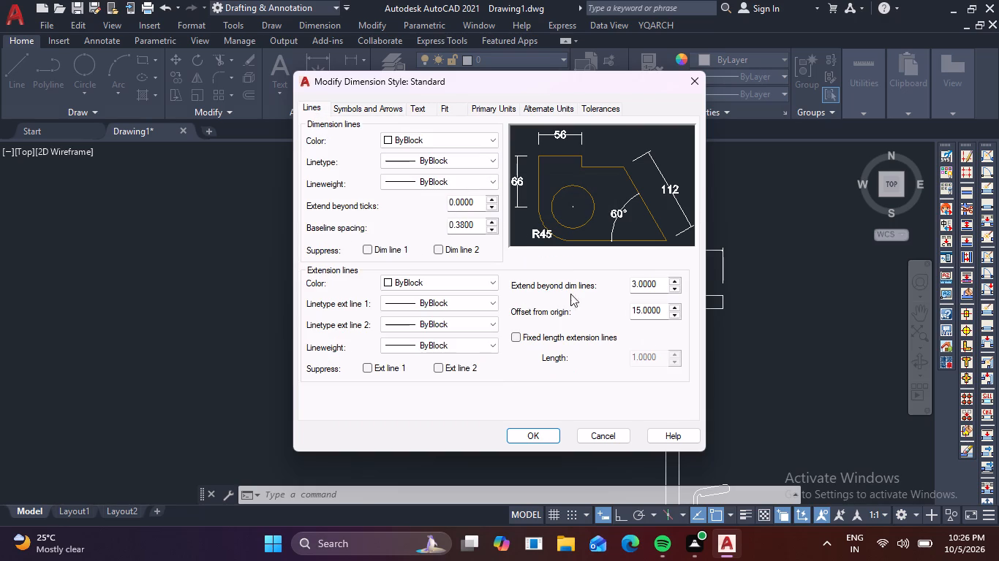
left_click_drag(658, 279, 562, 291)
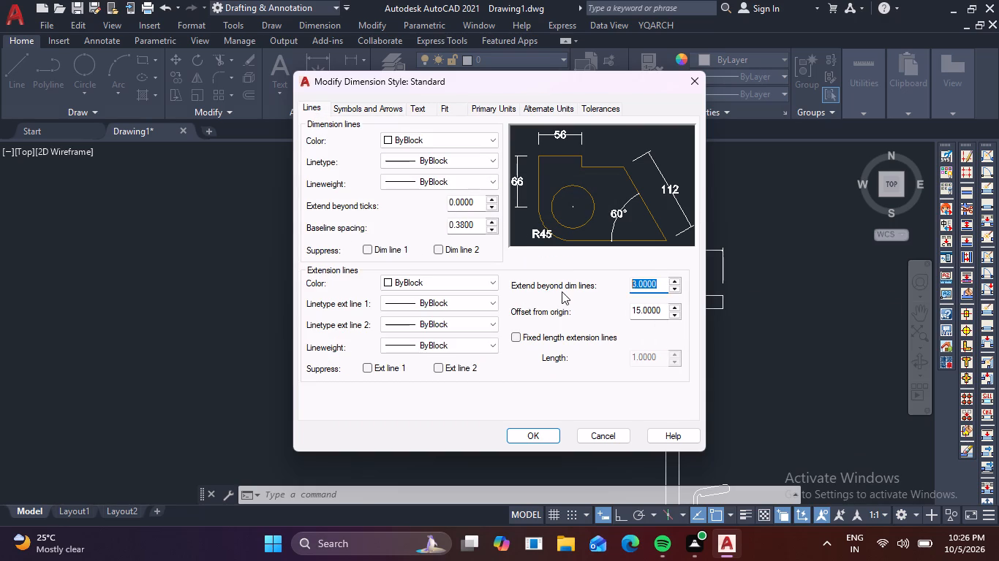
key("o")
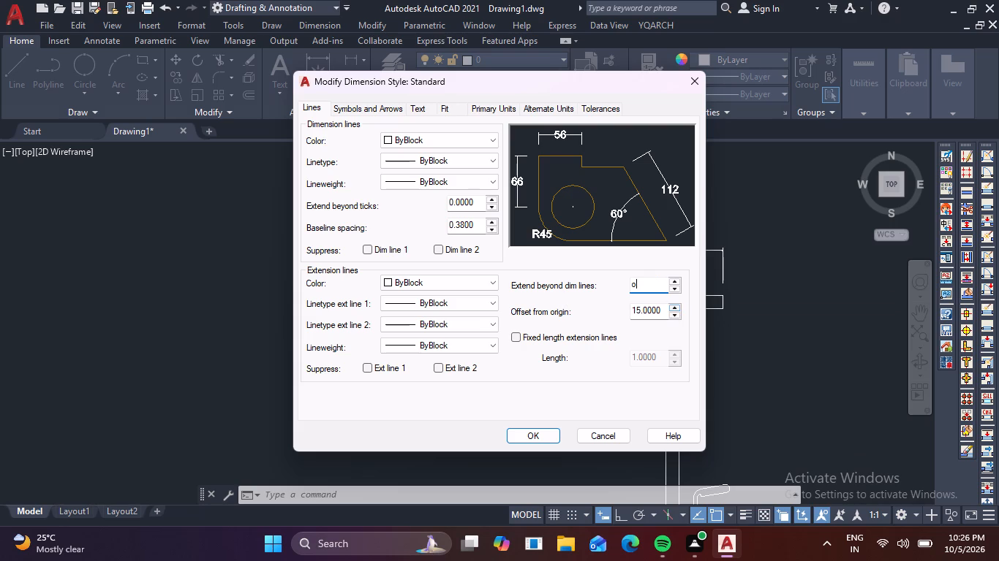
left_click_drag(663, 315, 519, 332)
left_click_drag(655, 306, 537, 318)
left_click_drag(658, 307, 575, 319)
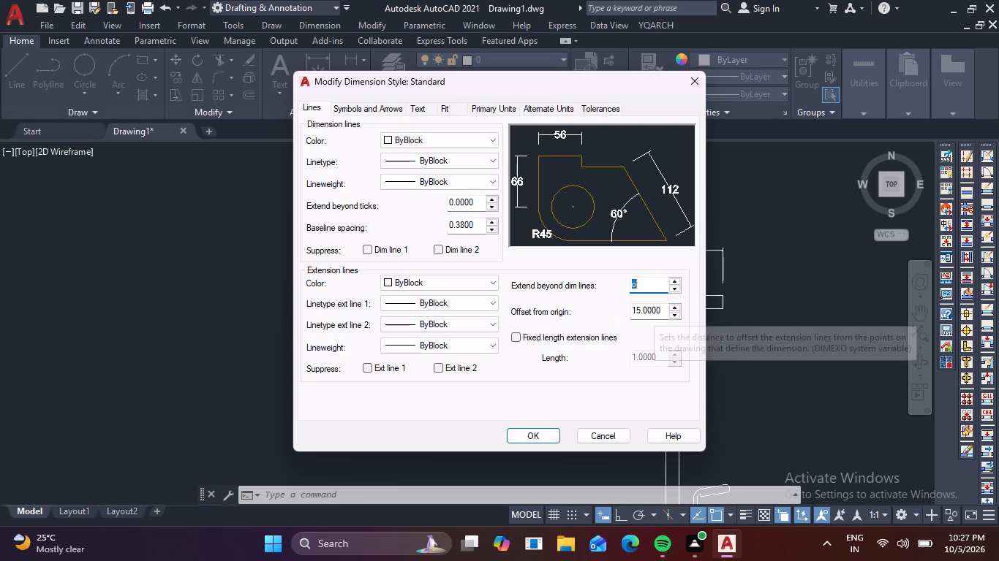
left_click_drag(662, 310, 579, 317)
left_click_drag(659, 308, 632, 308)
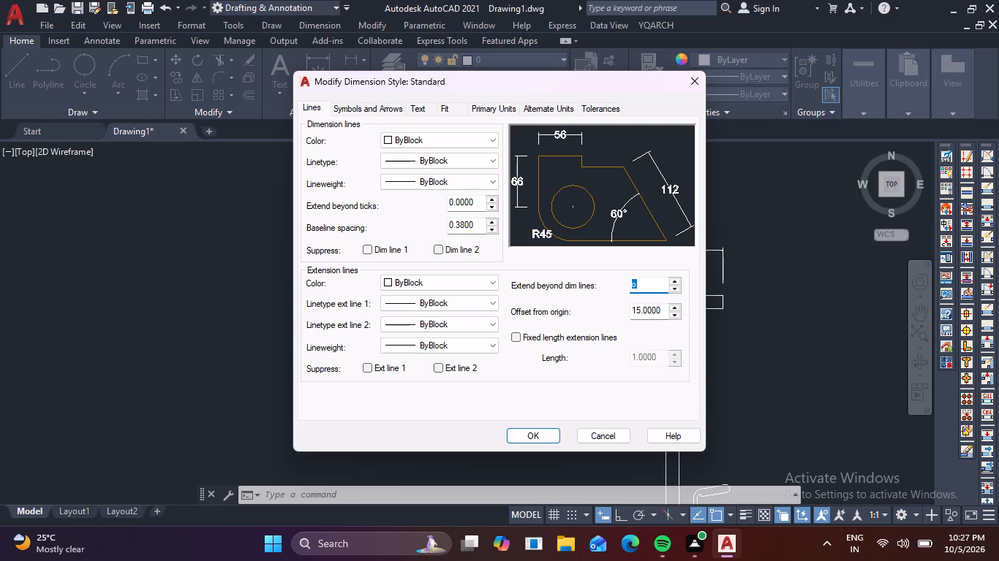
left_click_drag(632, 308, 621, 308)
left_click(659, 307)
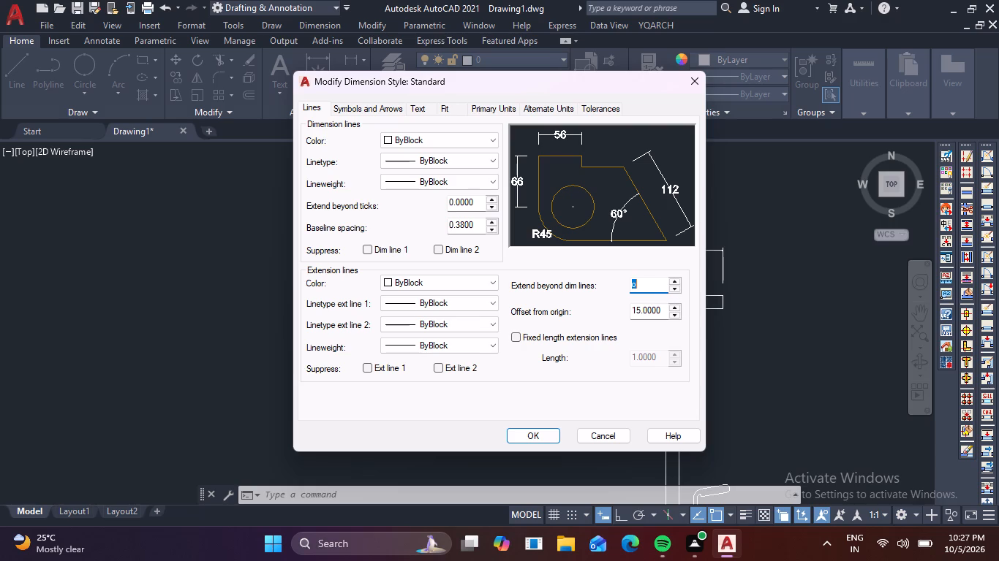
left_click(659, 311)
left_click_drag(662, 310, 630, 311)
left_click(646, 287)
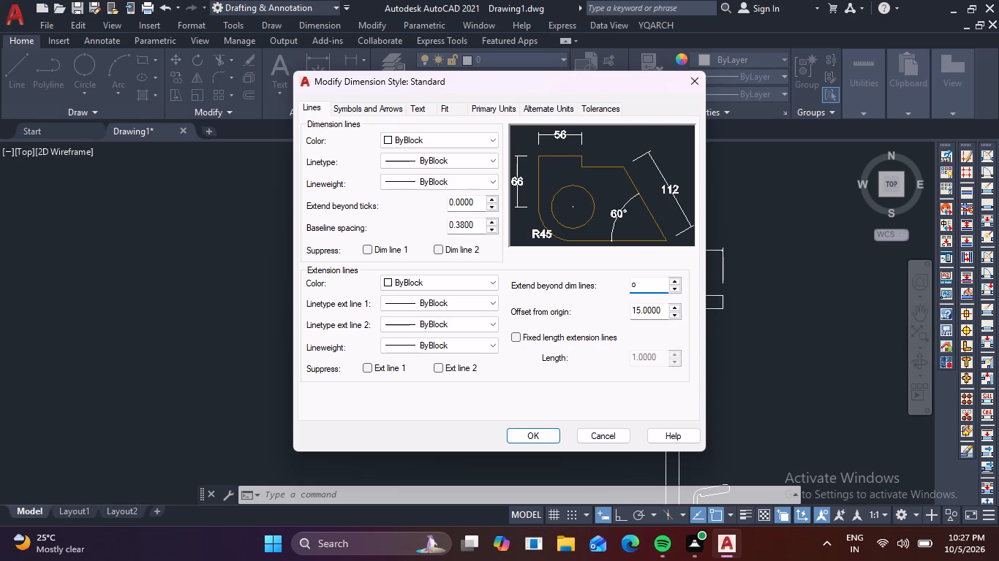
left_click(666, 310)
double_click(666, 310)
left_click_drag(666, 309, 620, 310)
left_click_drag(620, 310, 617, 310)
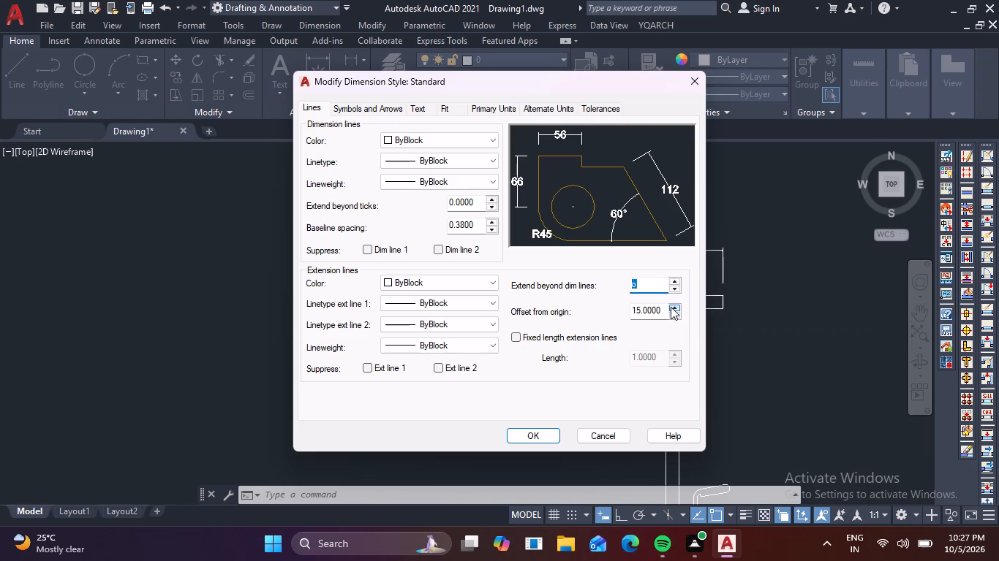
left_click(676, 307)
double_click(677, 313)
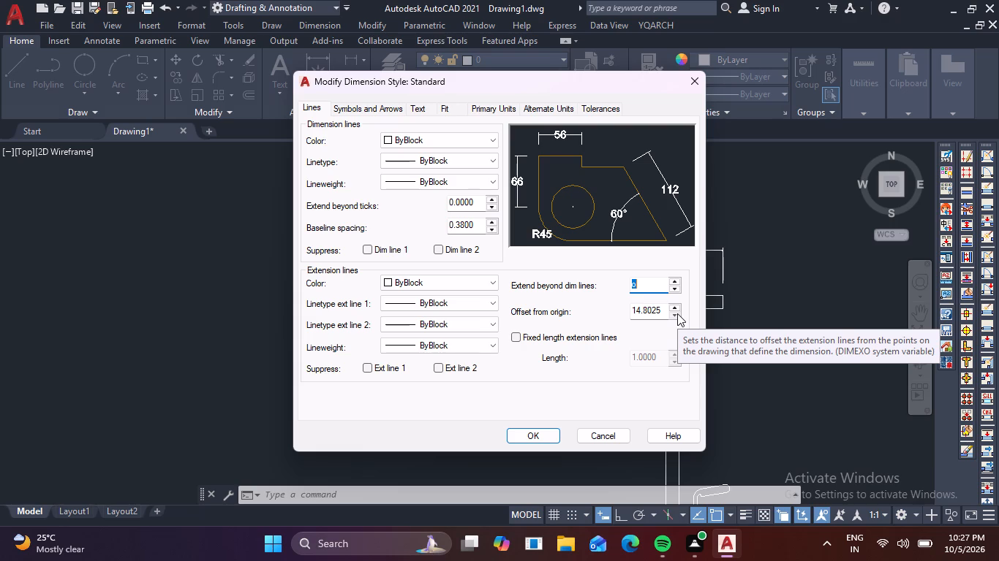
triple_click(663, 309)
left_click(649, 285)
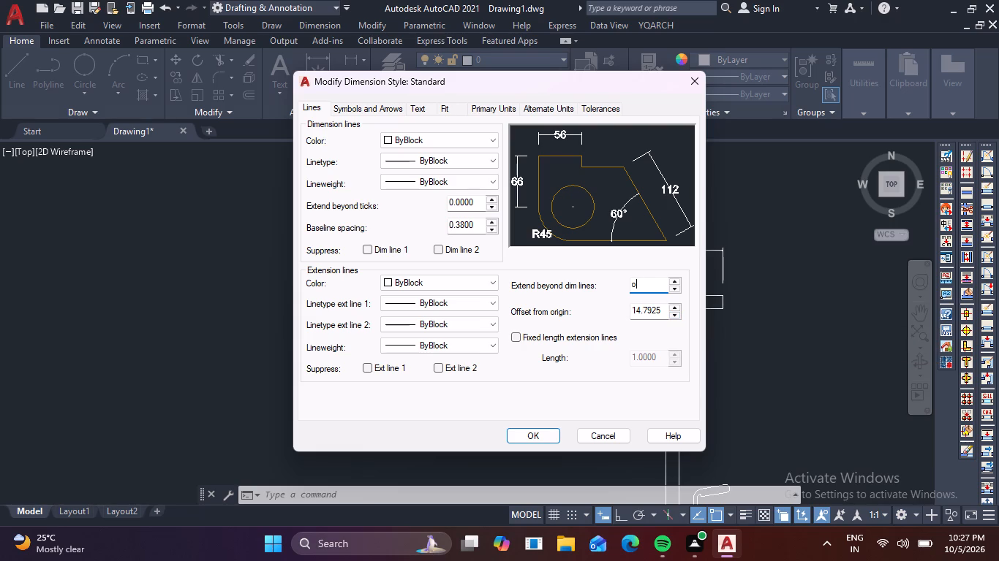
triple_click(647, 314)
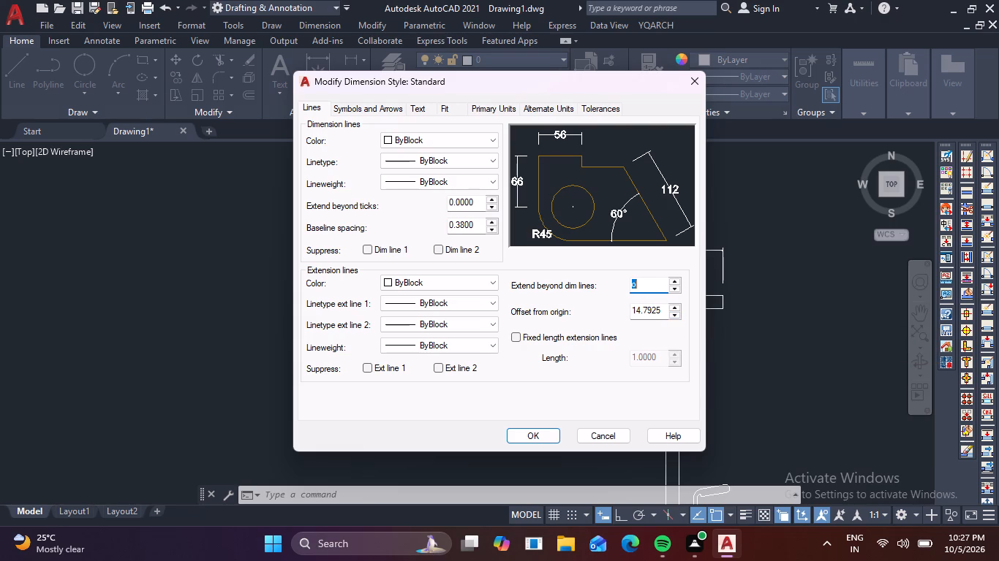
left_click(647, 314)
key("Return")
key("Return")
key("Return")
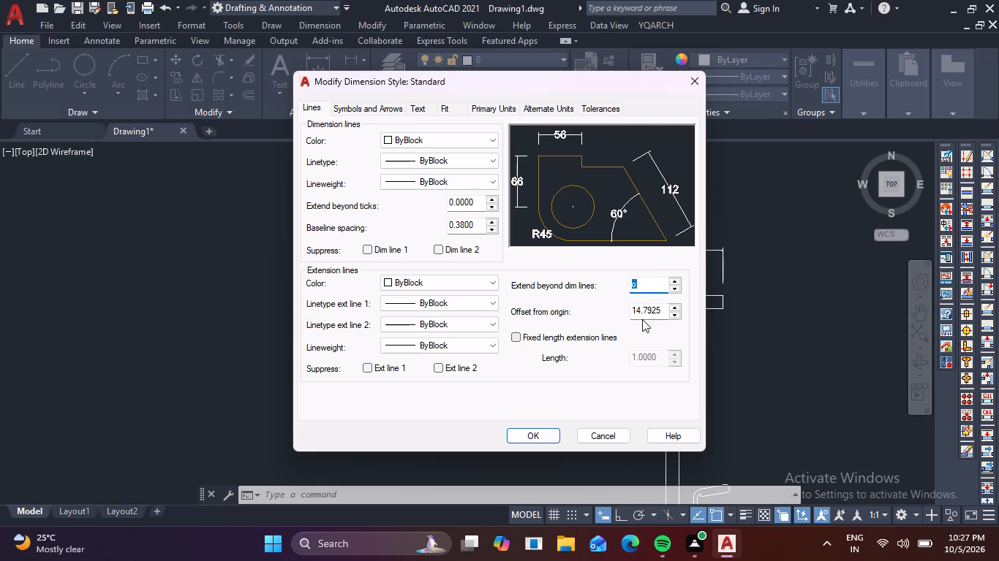
Set the extension lines to extend 0.1 beyond the dimension lines with a 0.1 offset from origin, and apply the style changes.
key("period")
key("1")
left_click_drag(660, 310, 610, 319)
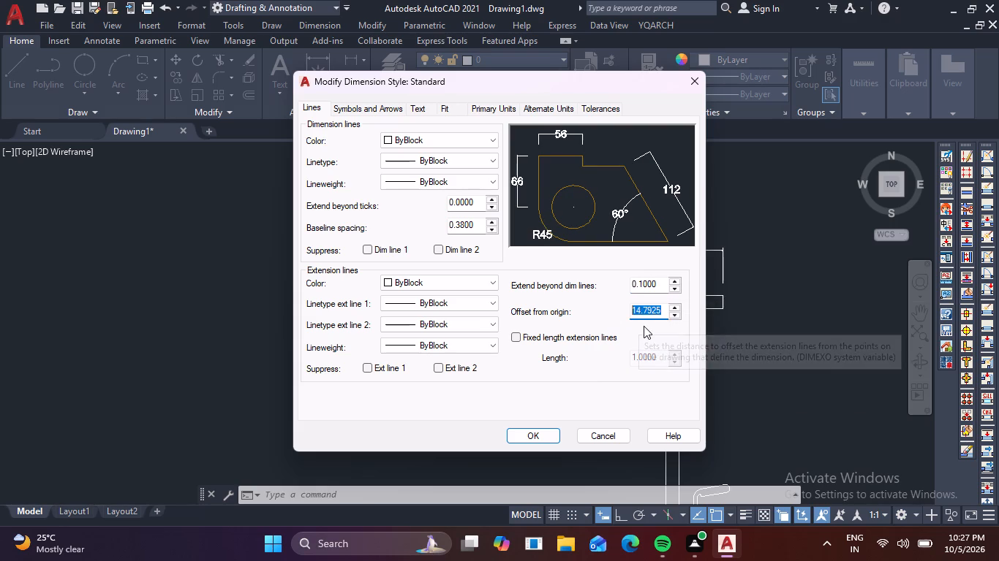
key("slash")
key("BackSpace")
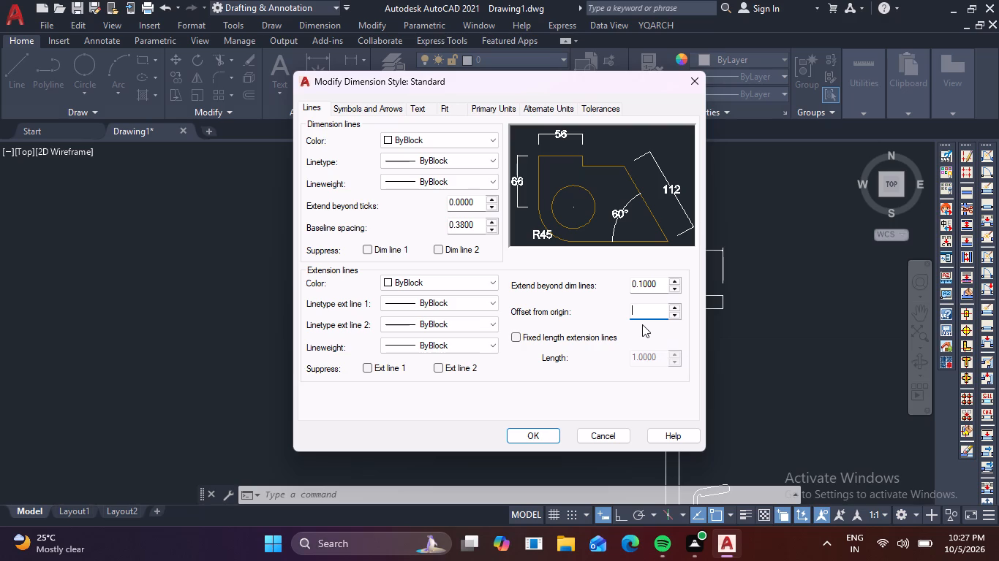
key("period")
key("1")
left_click(552, 431)
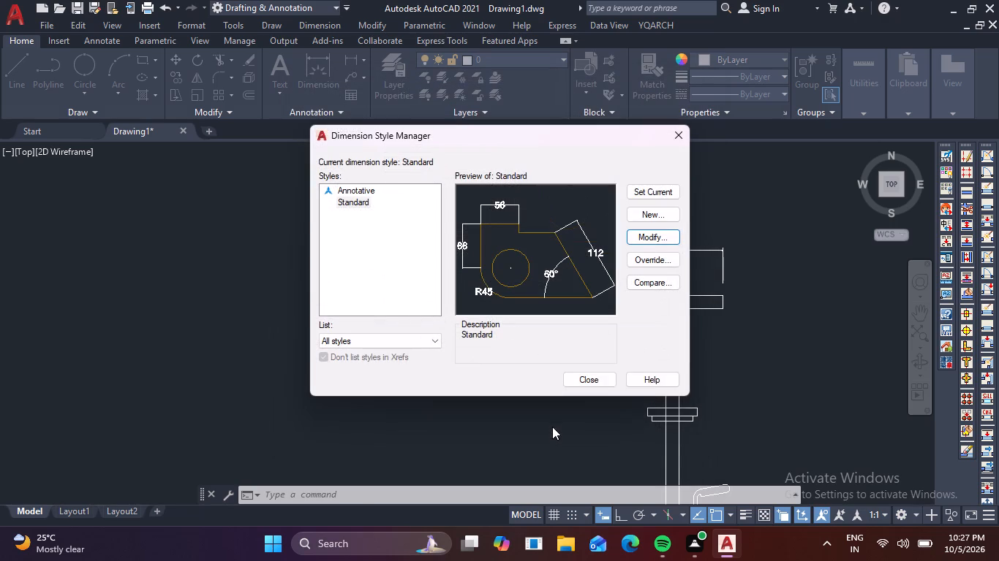
Enable fixed length extension lines in the Standard dimension style and apply the change to the drawing.
left_click(655, 240)
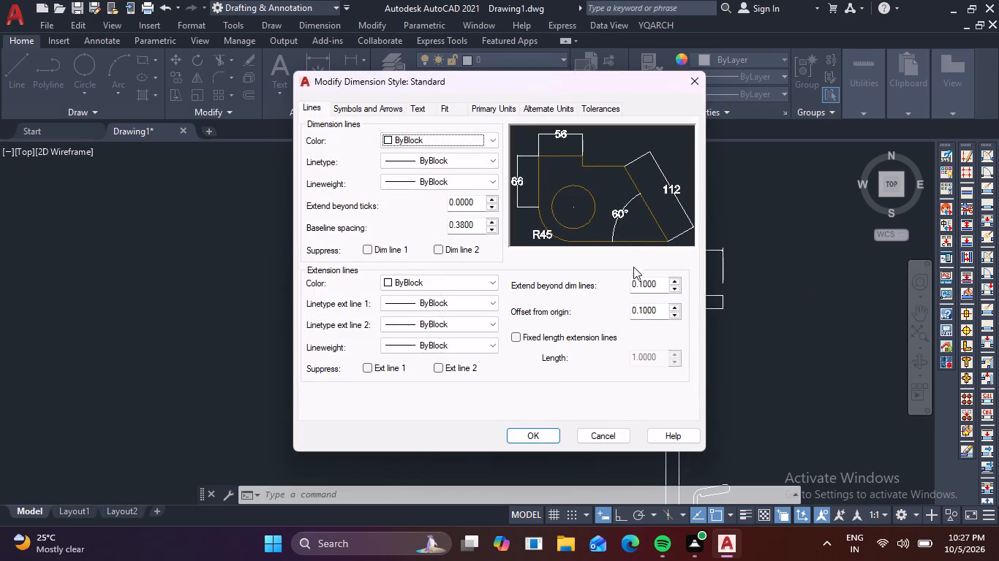
left_click(518, 337)
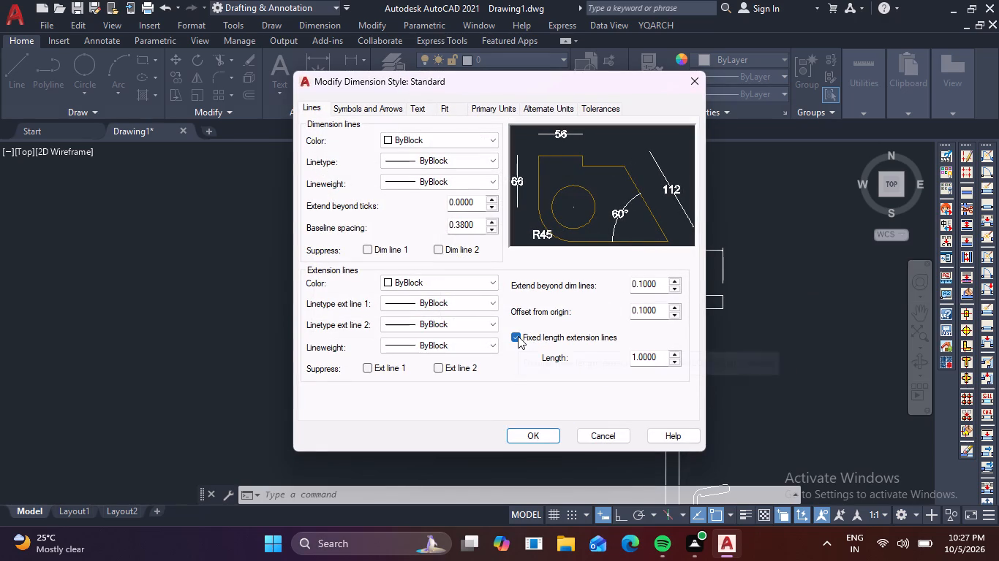
left_click(548, 431)
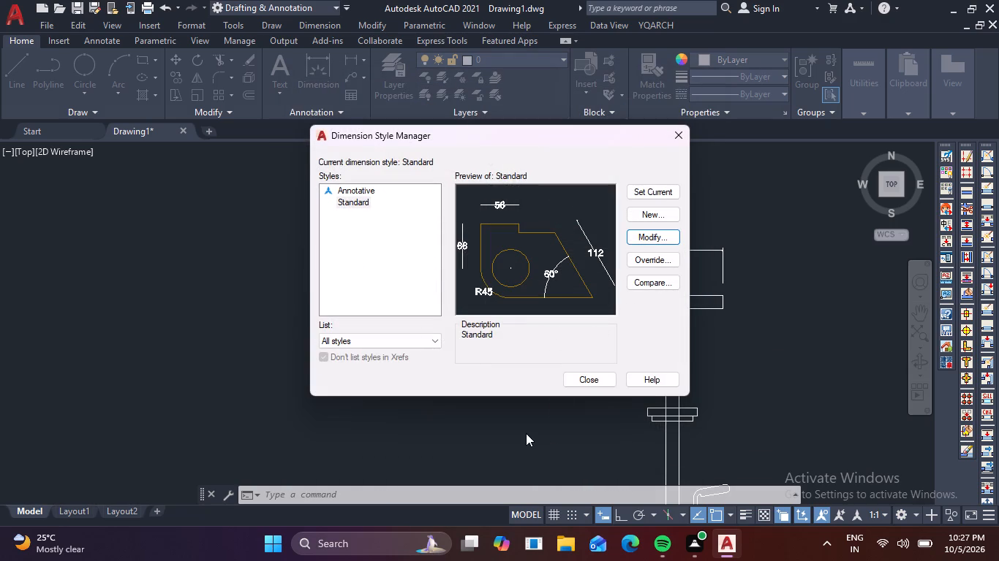
left_click(597, 382)
scroll(625, 260, "up", 4)
scroll(629, 246, "down", 3)
Set the arrow size to 5 in the Standard dimension style and apply the change to the drawing.
key("d")
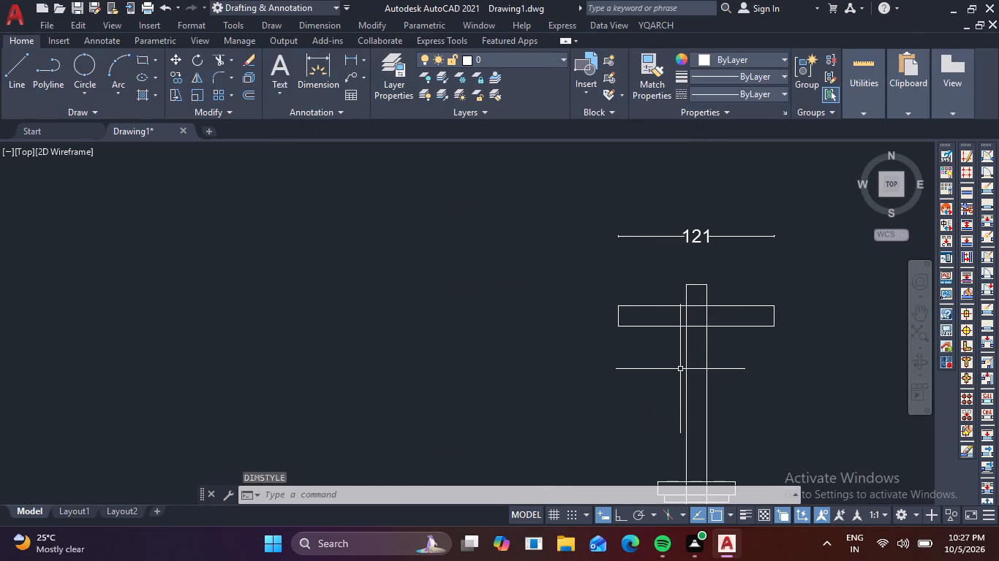
key("space")
left_click(638, 245)
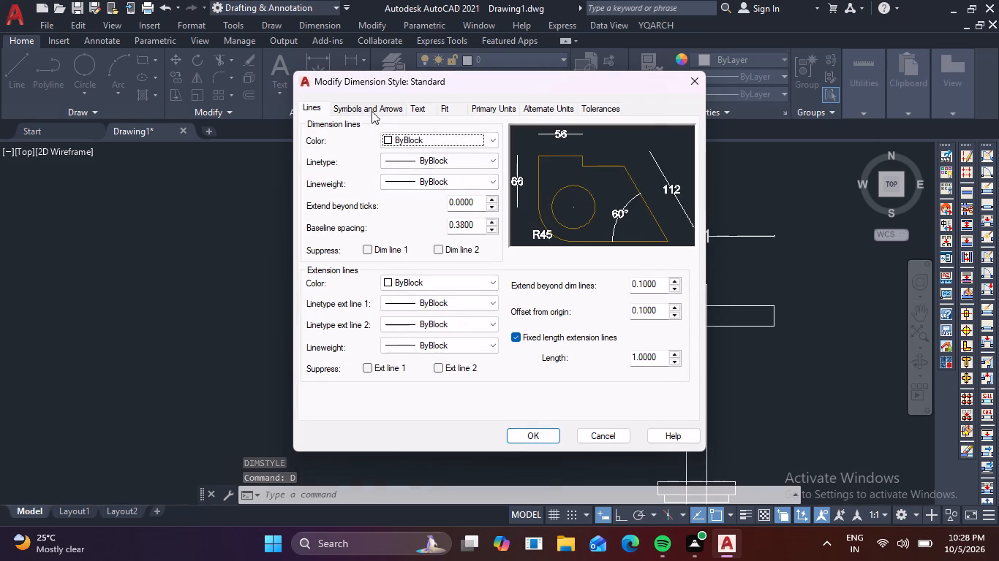
left_click(372, 111)
left_click_drag(349, 257, 339, 255)
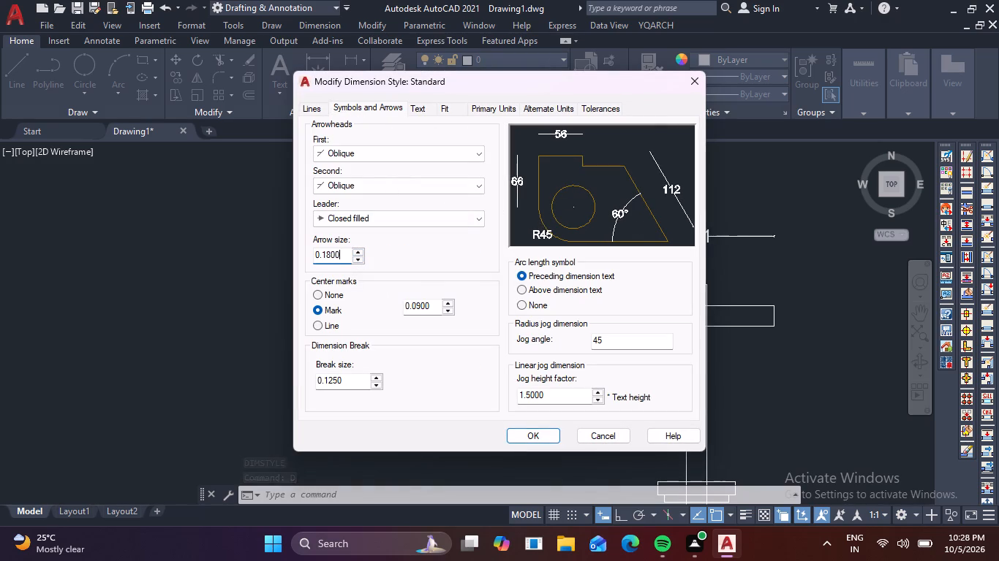
left_click_drag(339, 255, 278, 258)
key("5")
key("Return")
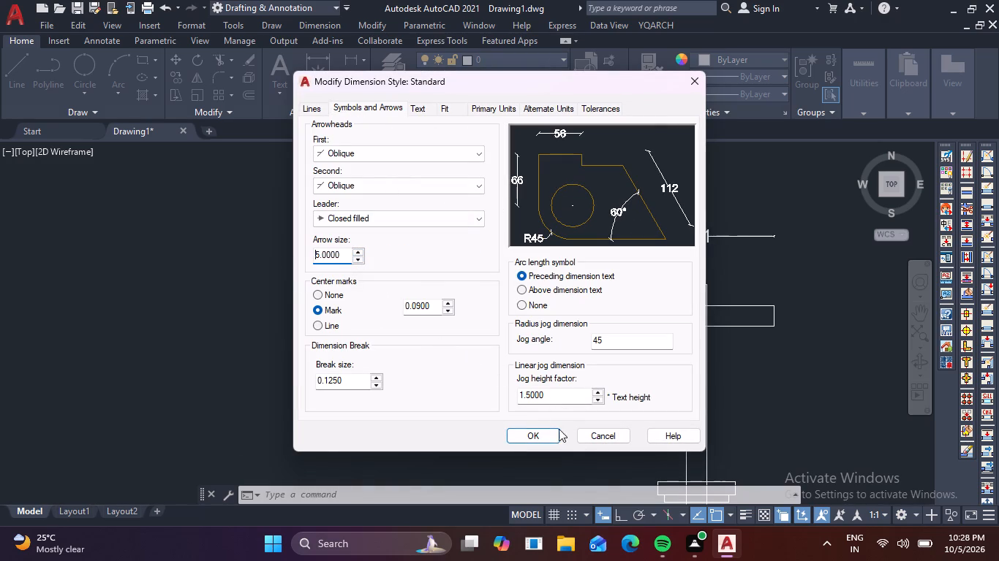
left_click(548, 438)
left_click(587, 382)
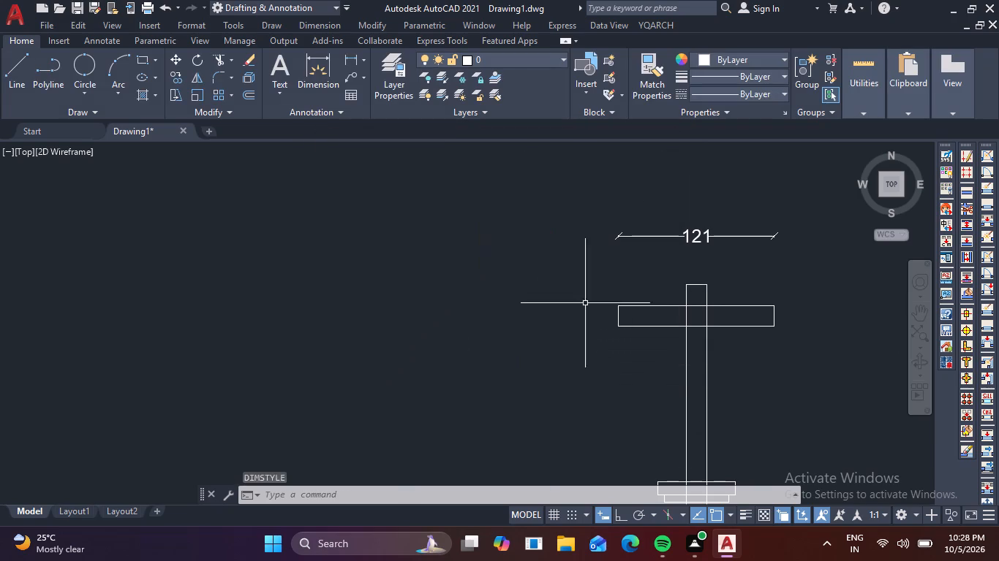
Add a vertical linear dimension from the pole's top corner down to the top edge of the base block, placed left of the pole.
scroll(650, 228, "up", 2)
scroll(695, 283, "down", 1)
middle_click_drag(701, 333, 622, 210)
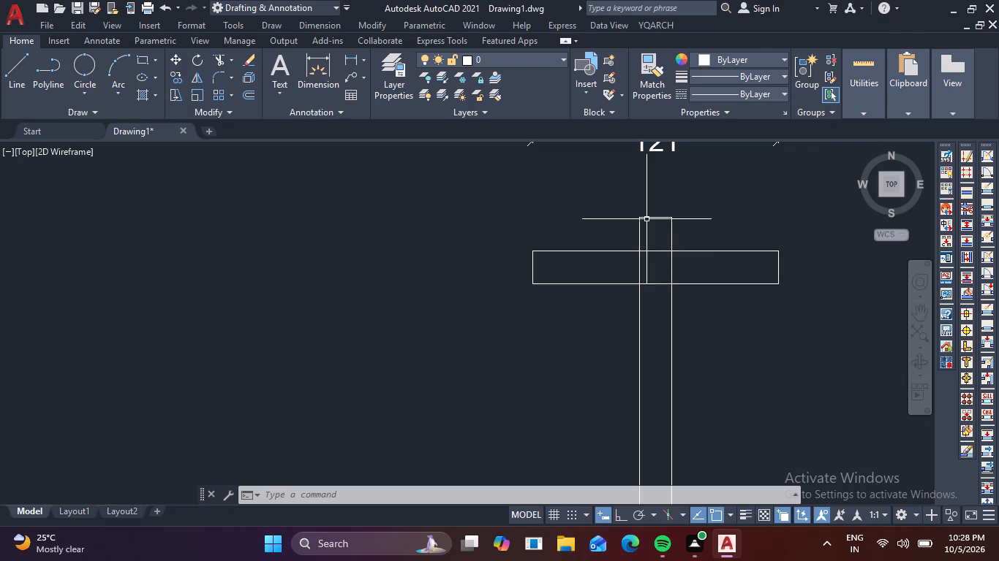
key("d")
key("l")
key("i")
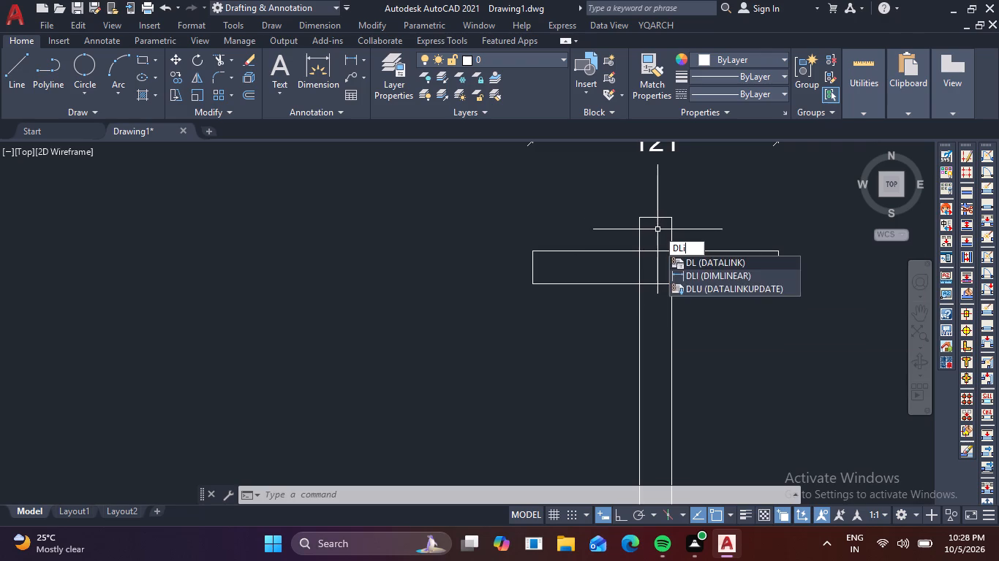
key("space")
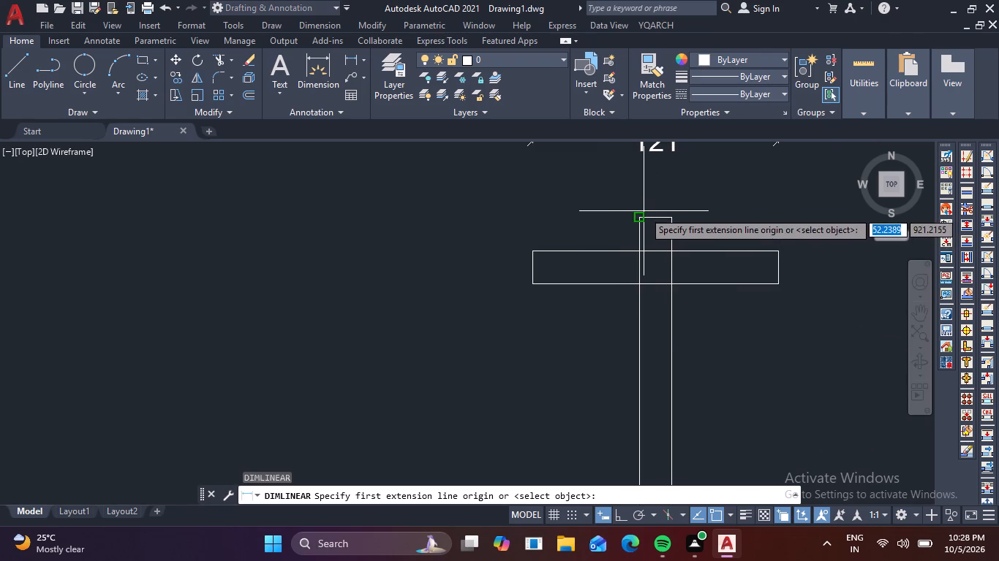
left_click(638, 218)
scroll(650, 354, "down", 3)
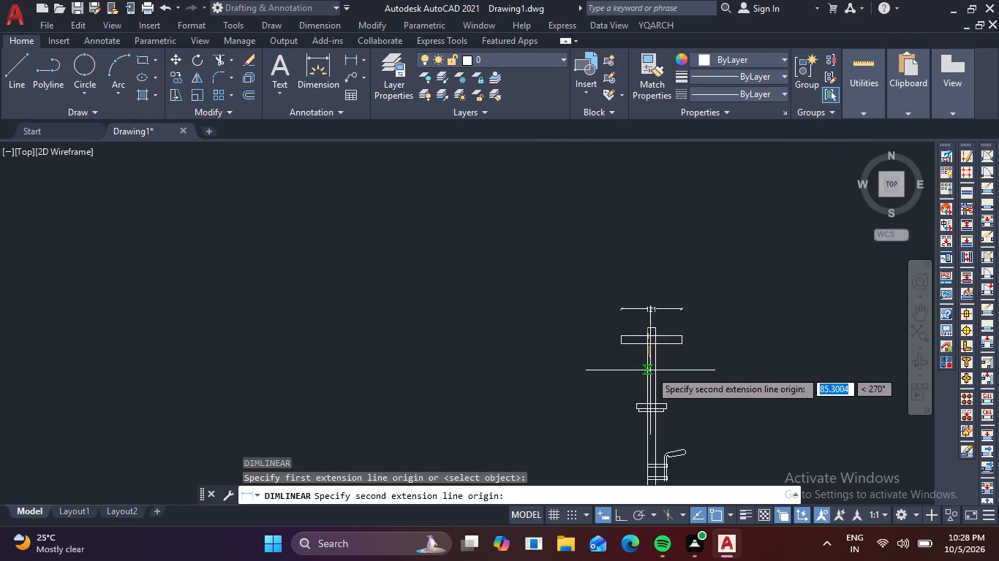
middle_click_drag(650, 370, 626, 96)
scroll(618, 427, "up", 3)
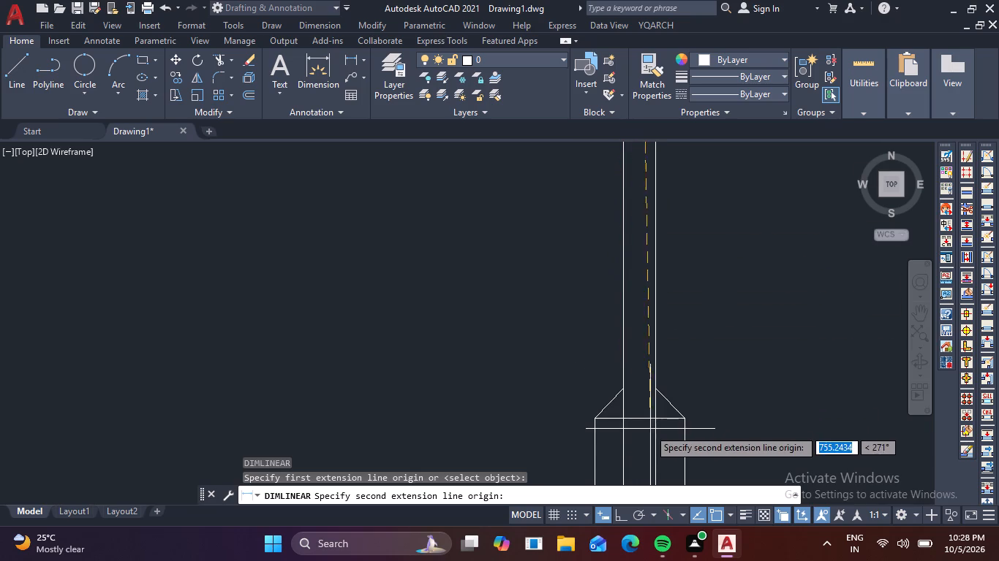
left_click(624, 415)
scroll(520, 413, "down", 2)
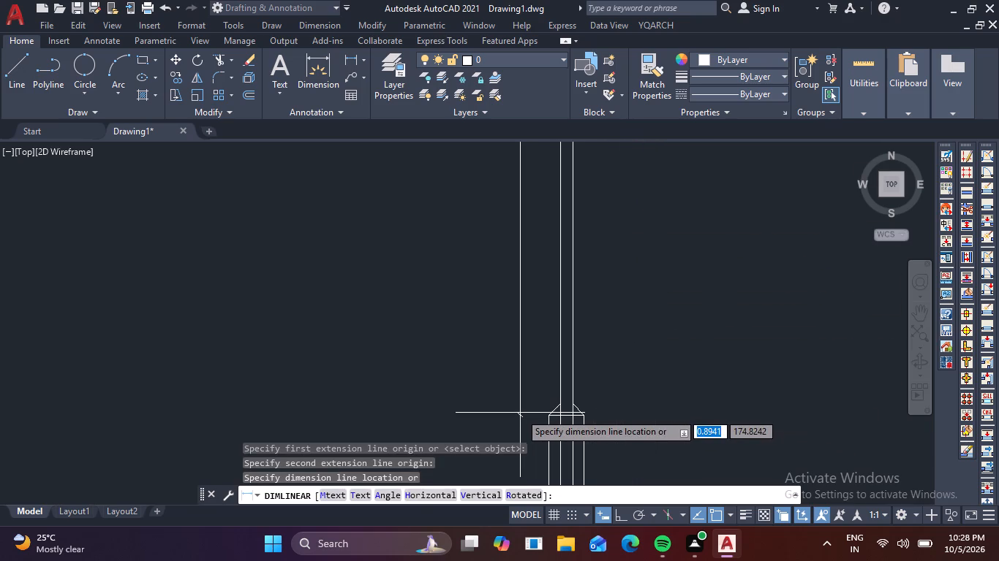
left_click(519, 413)
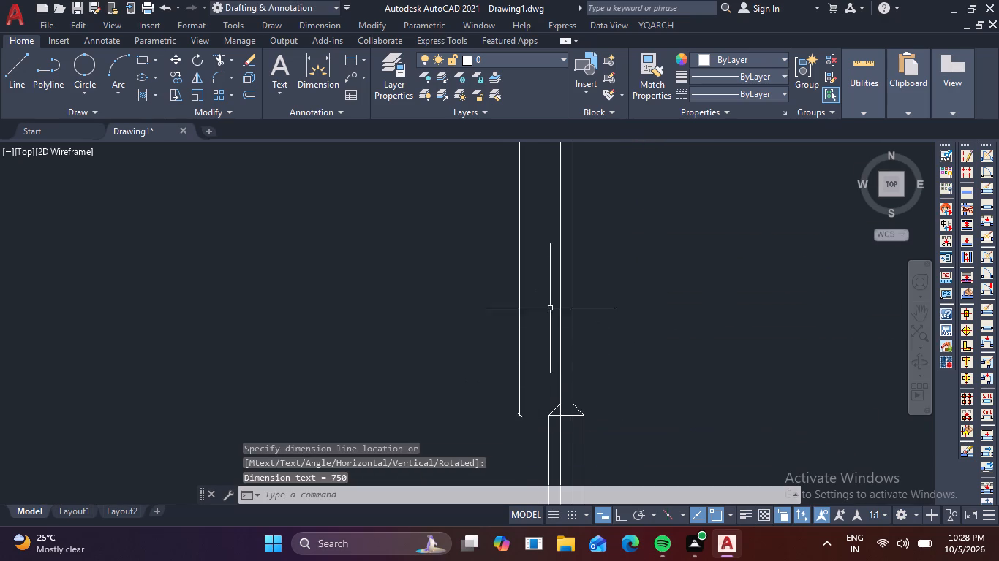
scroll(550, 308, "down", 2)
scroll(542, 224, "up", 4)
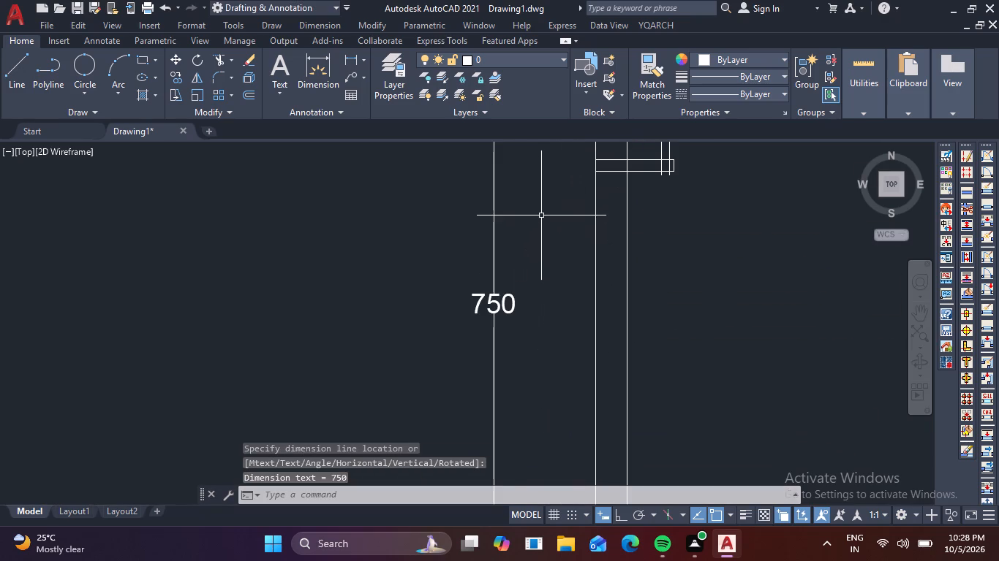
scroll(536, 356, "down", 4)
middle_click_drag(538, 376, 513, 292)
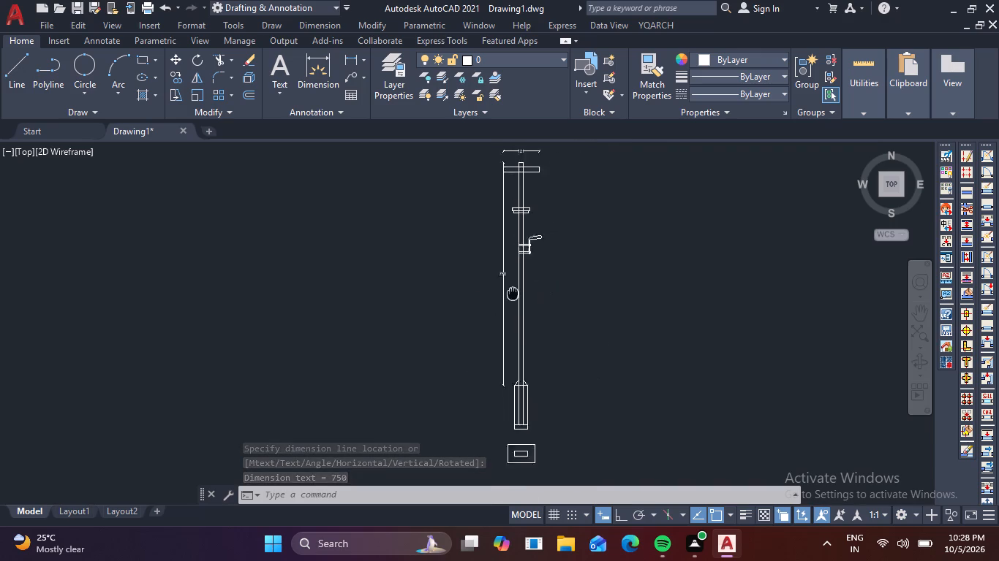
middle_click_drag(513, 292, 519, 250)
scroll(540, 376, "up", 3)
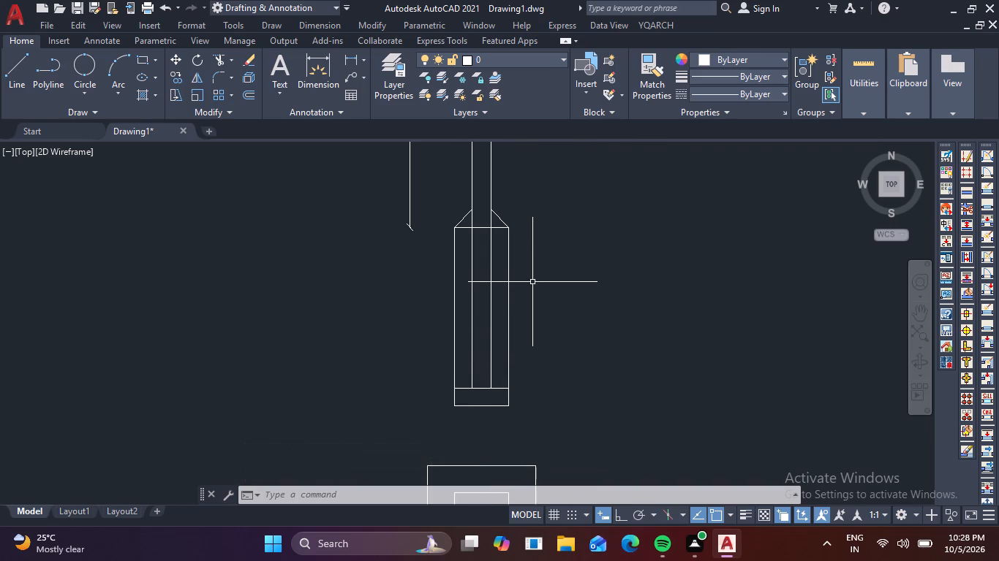
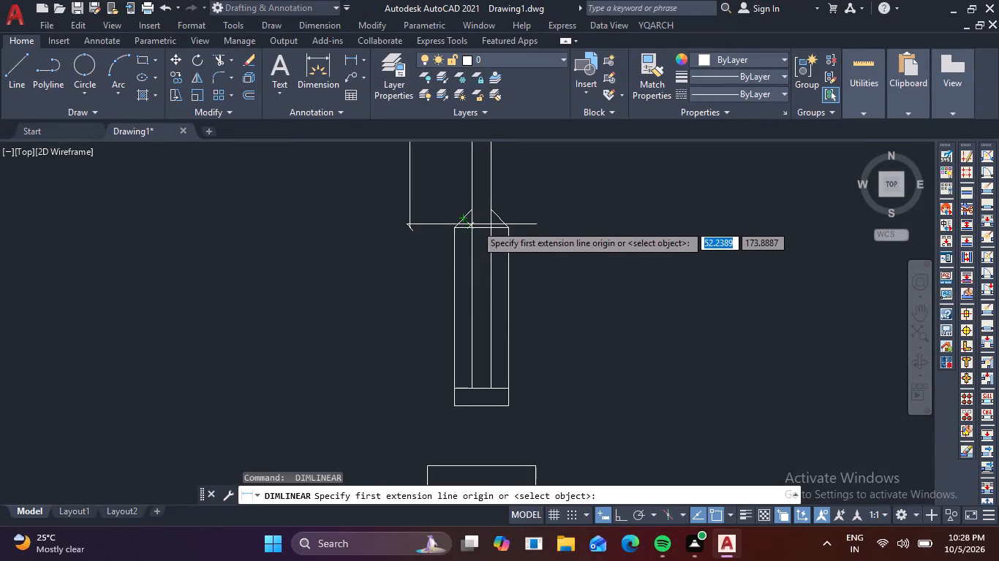
Add stacked vertical linear dimensions left of the pole for the sloped collar, the base block's main body and its bottom strip.
left_click(472, 226)
left_click(473, 212)
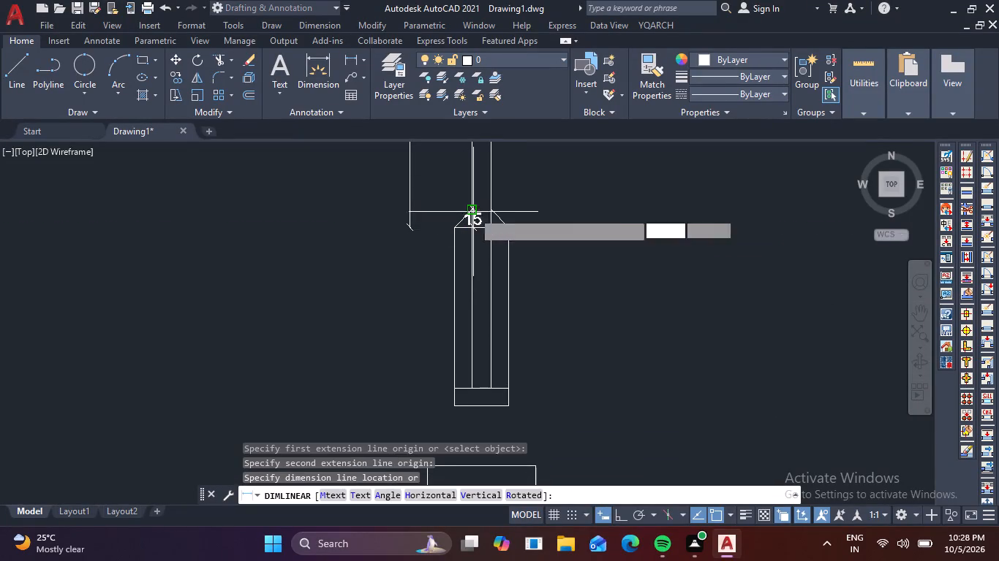
left_click(404, 210)
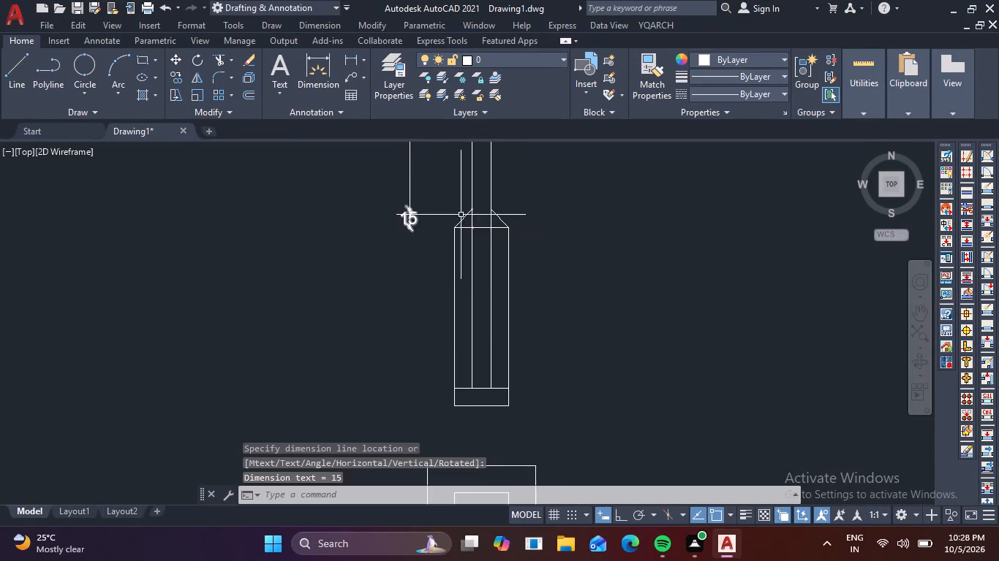
key("space")
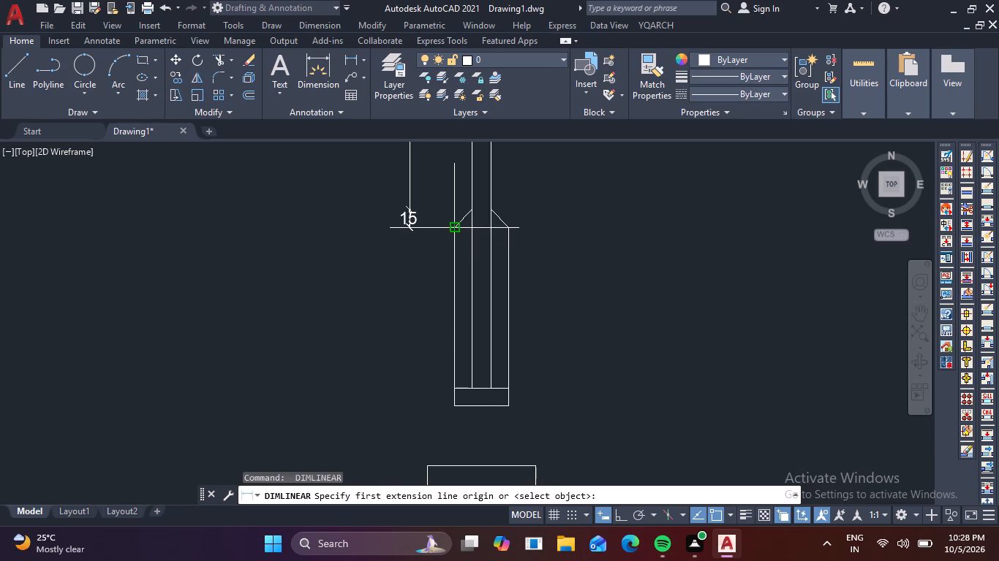
left_click(458, 228)
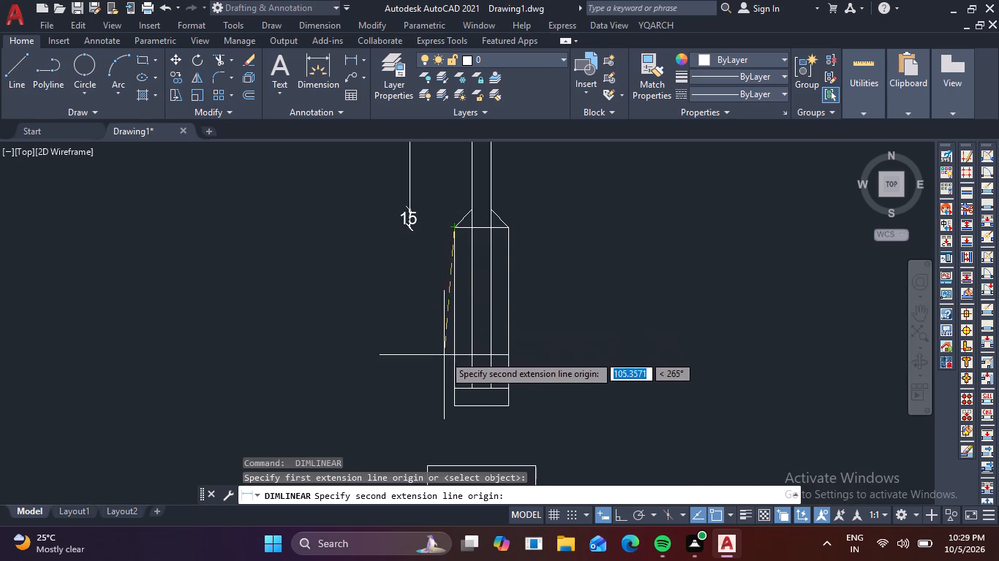
left_click(455, 384)
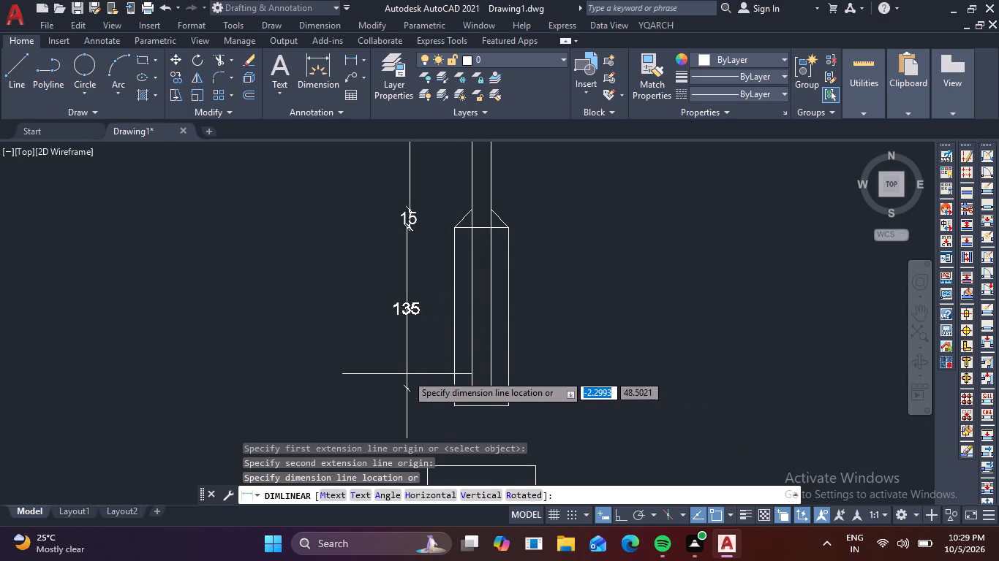
left_click(407, 374)
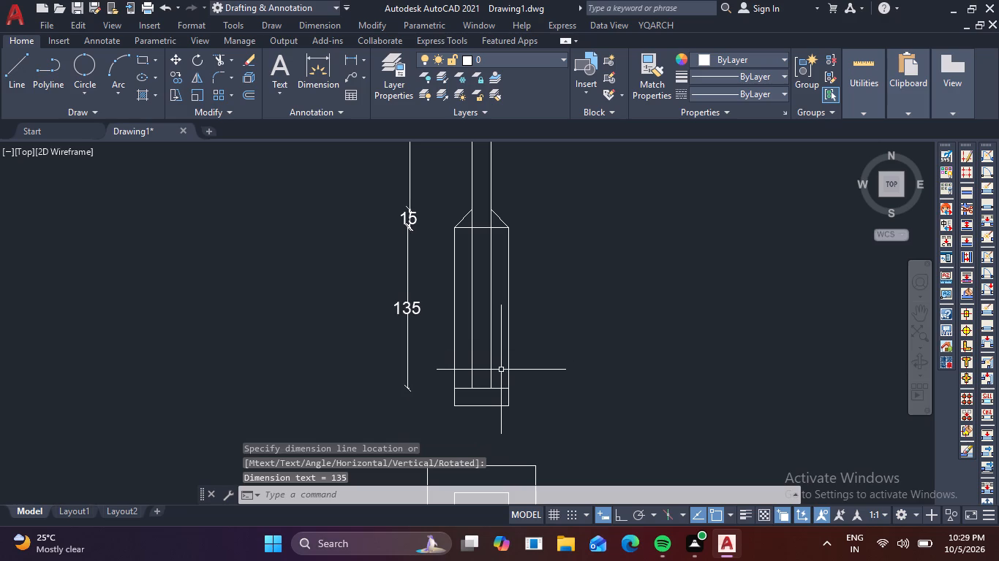
key("space")
left_click(459, 389)
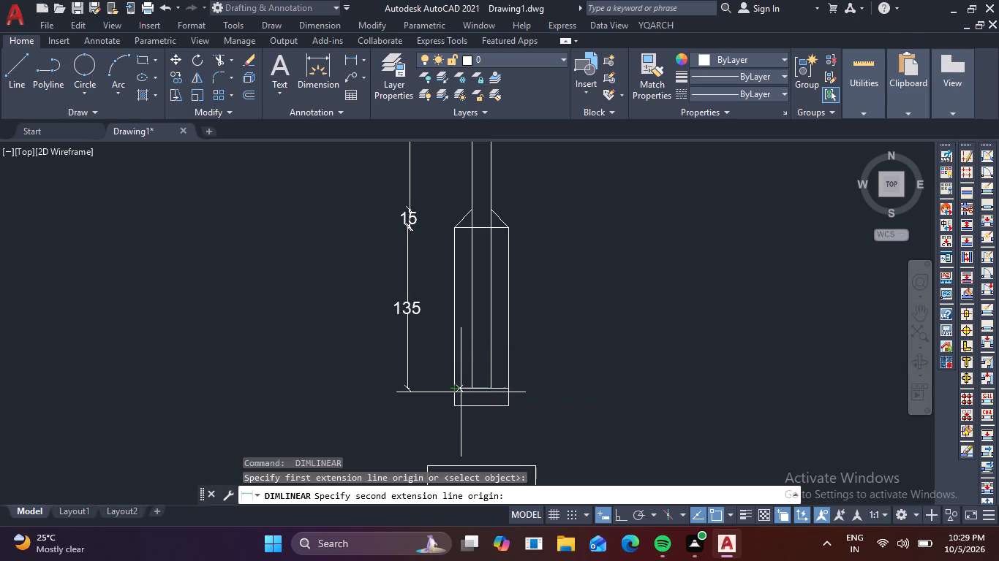
left_click(458, 406)
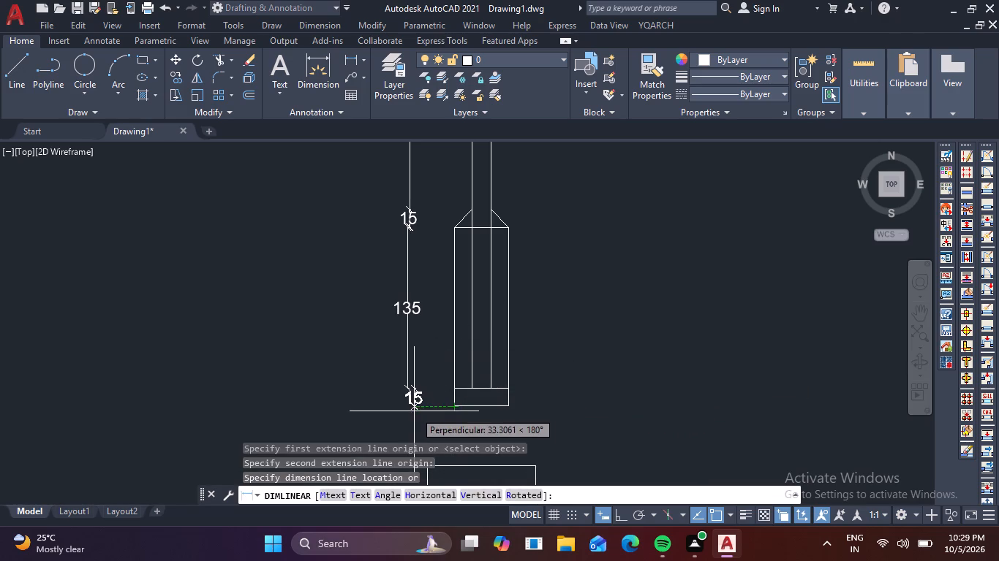
left_click(404, 419)
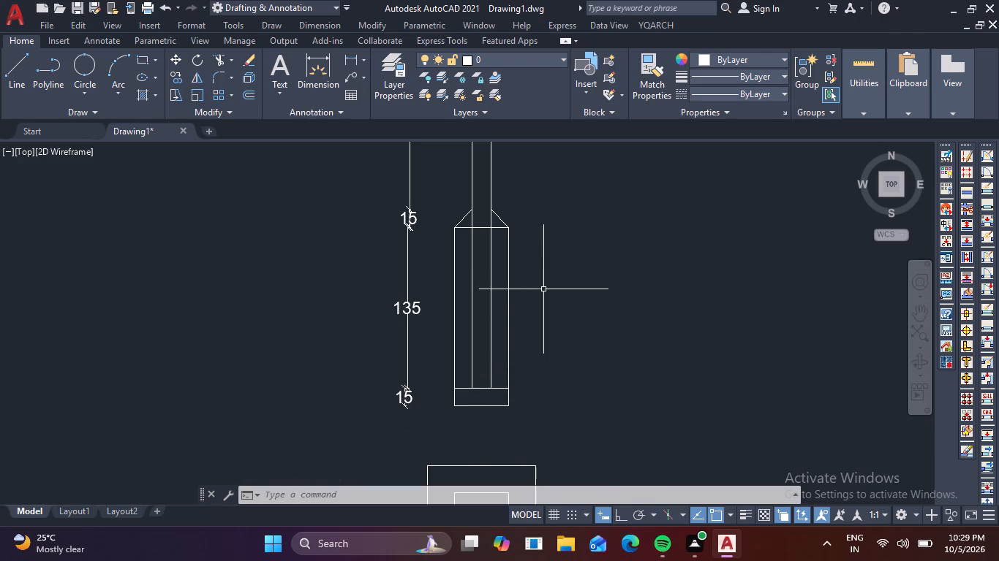
With ortho on, draw a line 45 down from the collar's top right corner, then horizontally out past the block's right edge.
key("l")
key("space")
left_click(494, 208)
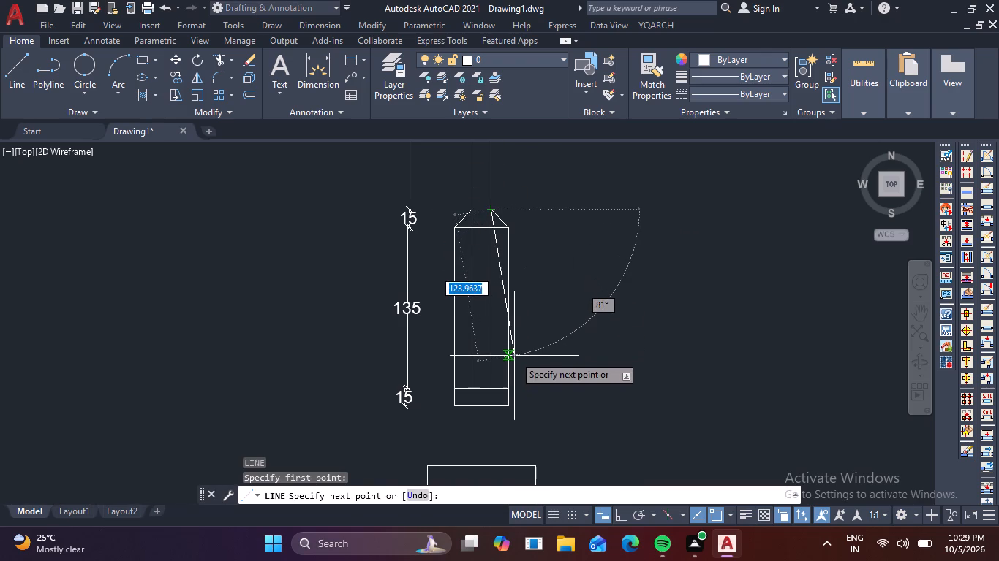
key("F8")
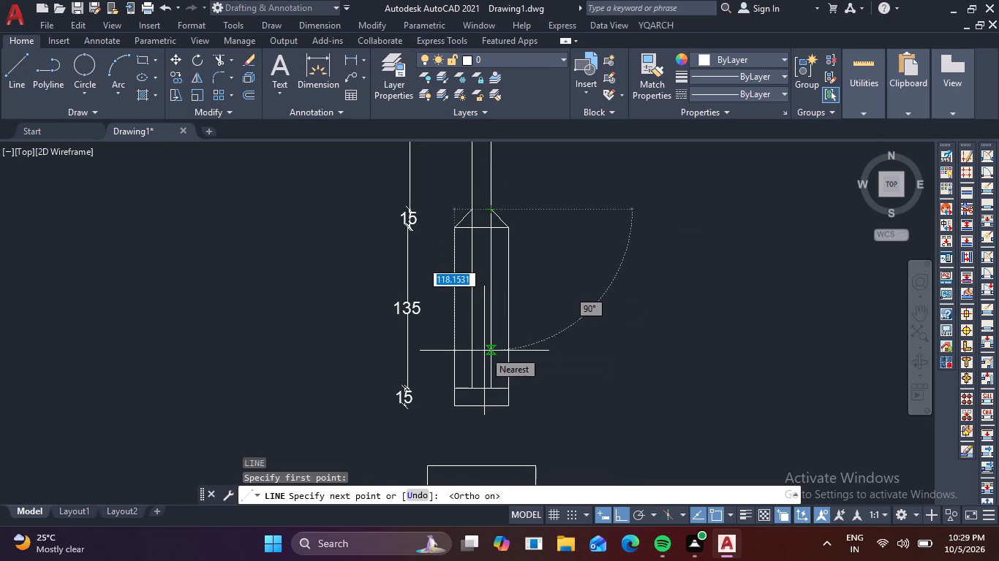
type("45")
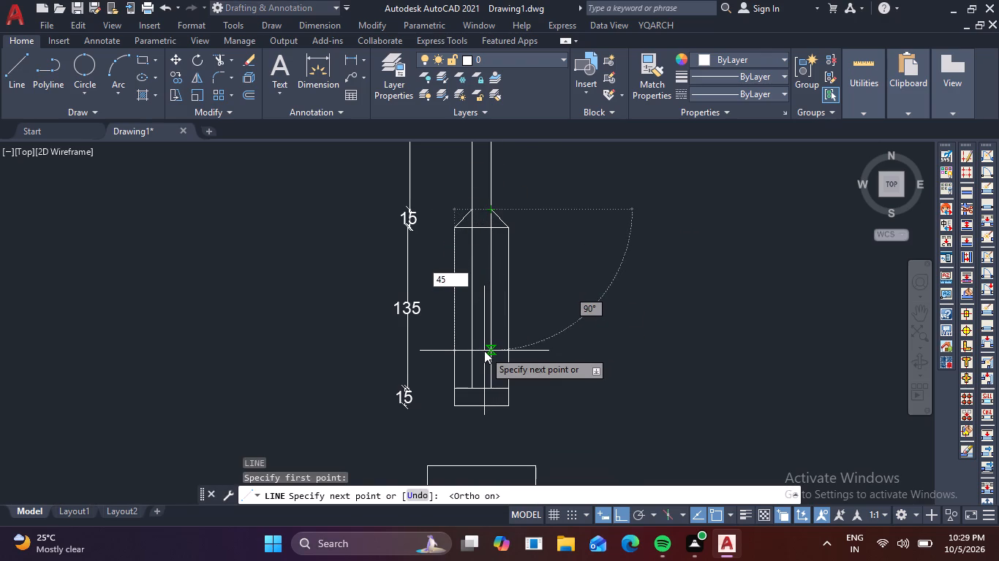
key("space")
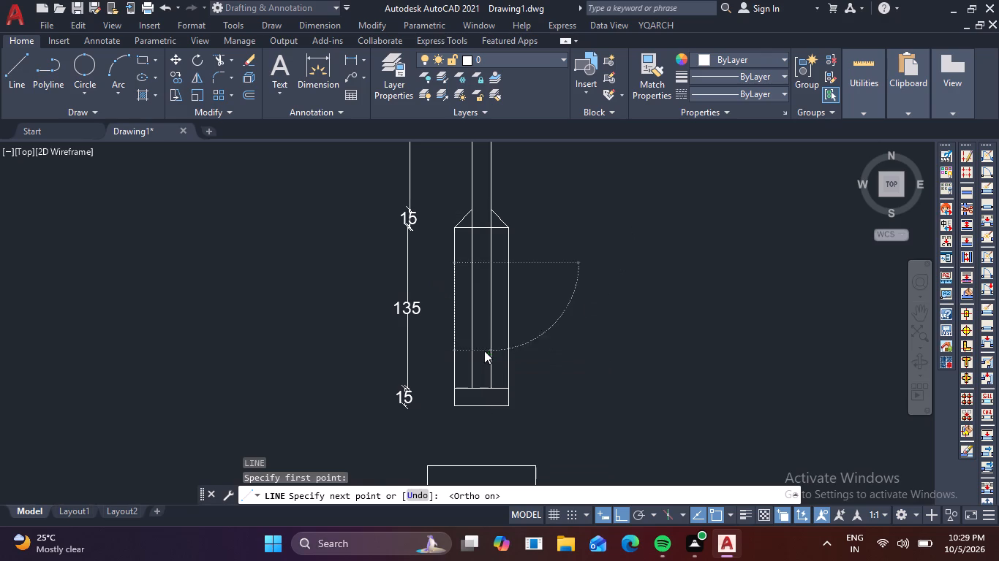
left_click(508, 265)
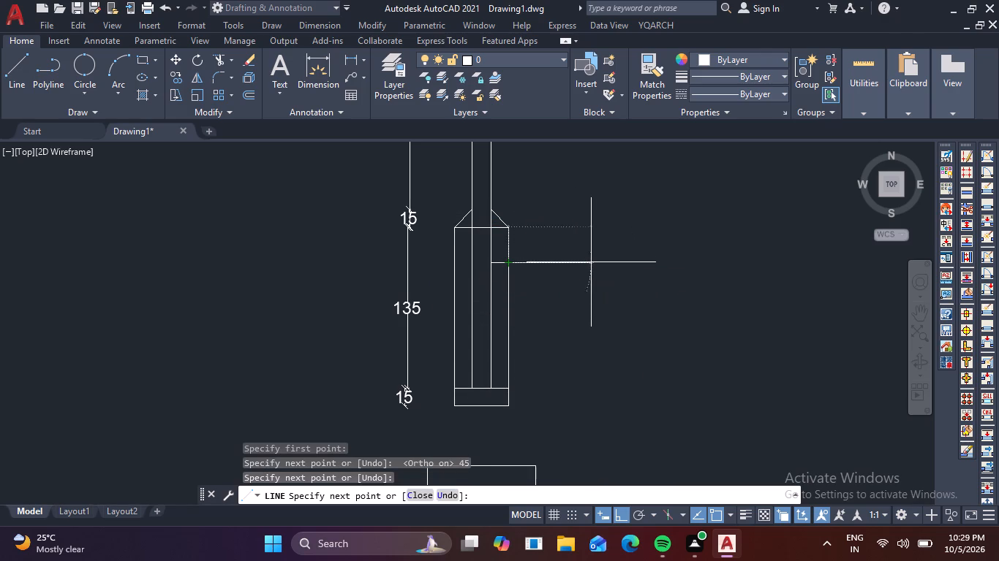
left_click(591, 262)
key("space")
Draw a matching horizontal line outward from the block's left edge, level with the line on the right side.
key("space")
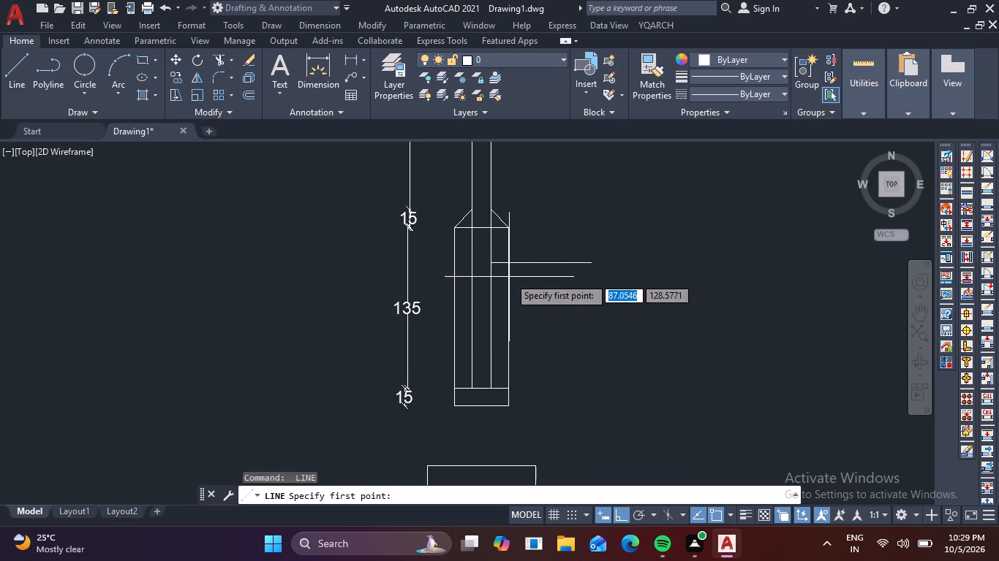
scroll(488, 267, "up", 3)
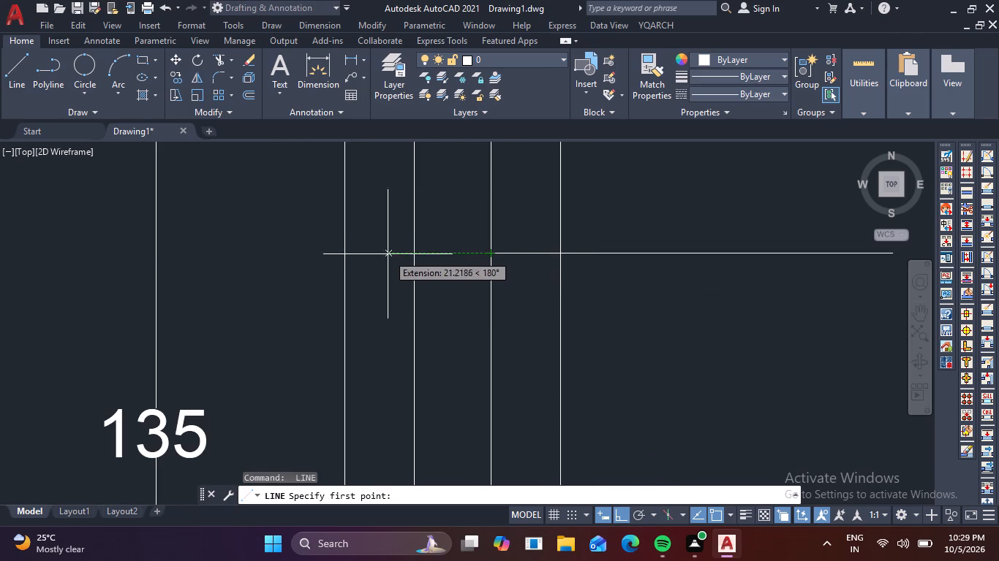
left_click(347, 253)
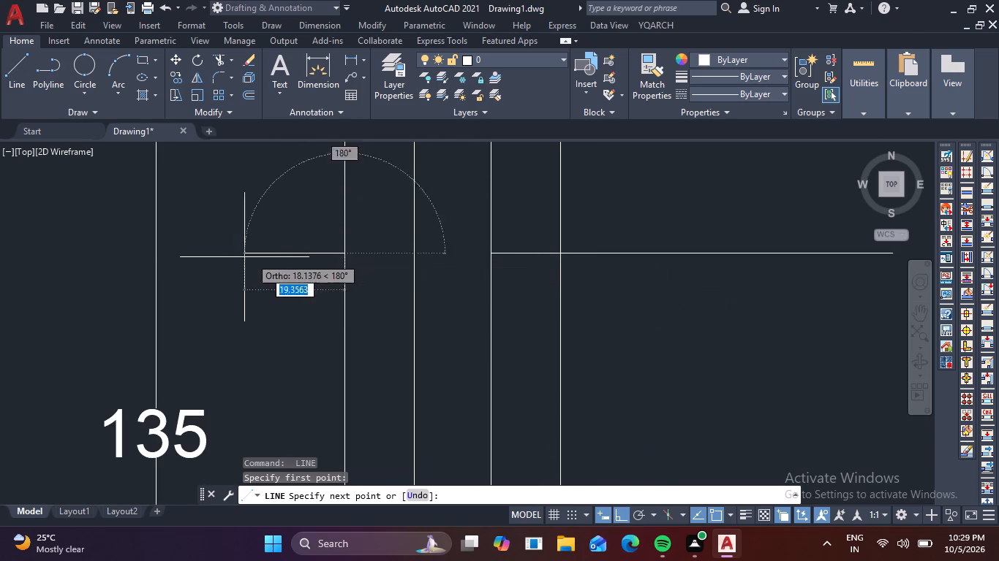
left_click(175, 256)
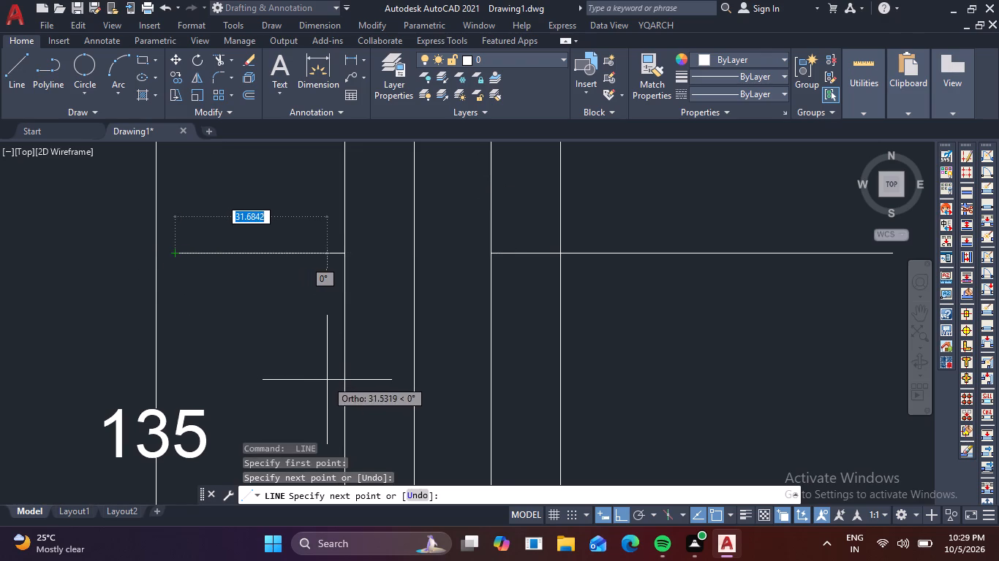
key("Escape")
Erase the short horizontal segment between the pole's right edge and the block's right edge.
left_click(512, 275)
left_click(505, 246)
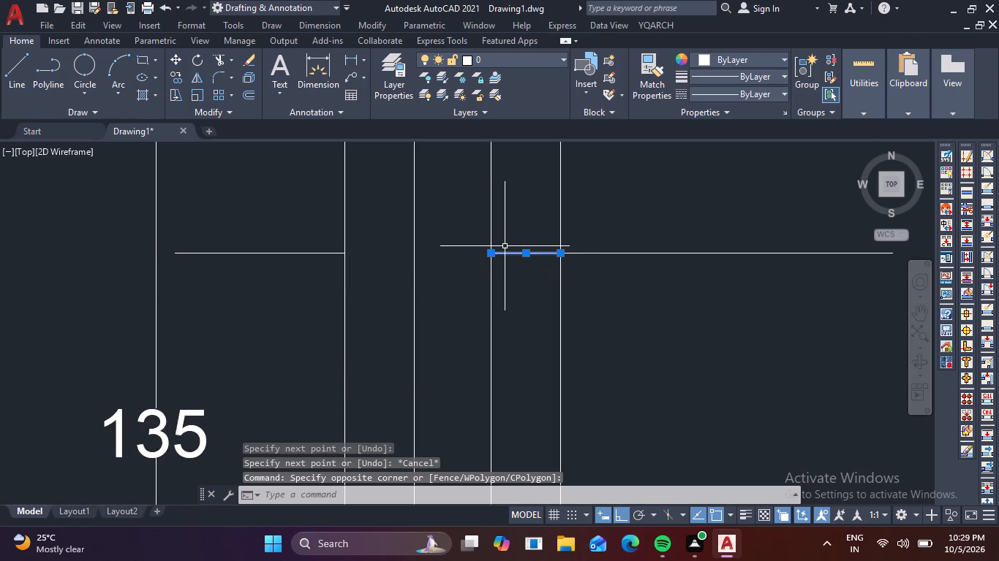
key("Delete")
Draw a short vertical line across the horizontal line right of the block to serve as a cutting edge.
scroll(505, 246, "down", 2)
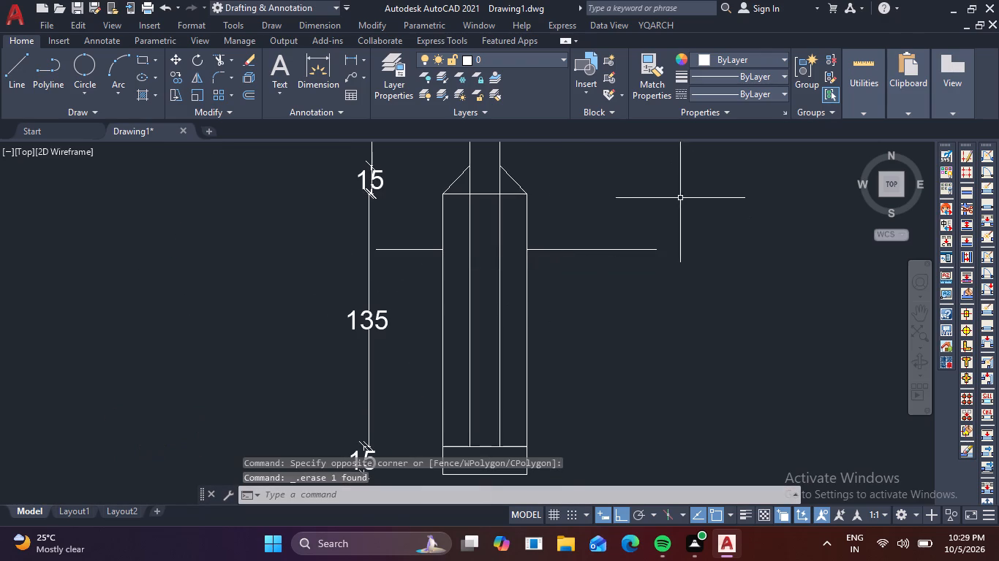
middle_click_drag(680, 198, 655, 282)
scroll(680, 198, "down", 1)
scroll(620, 320, "up", 2)
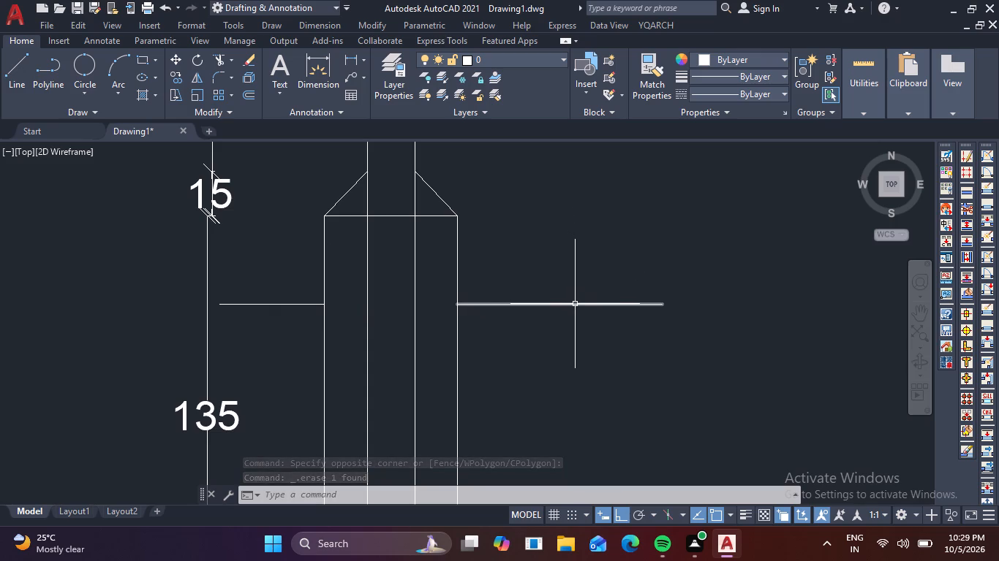
key("l")
key("space")
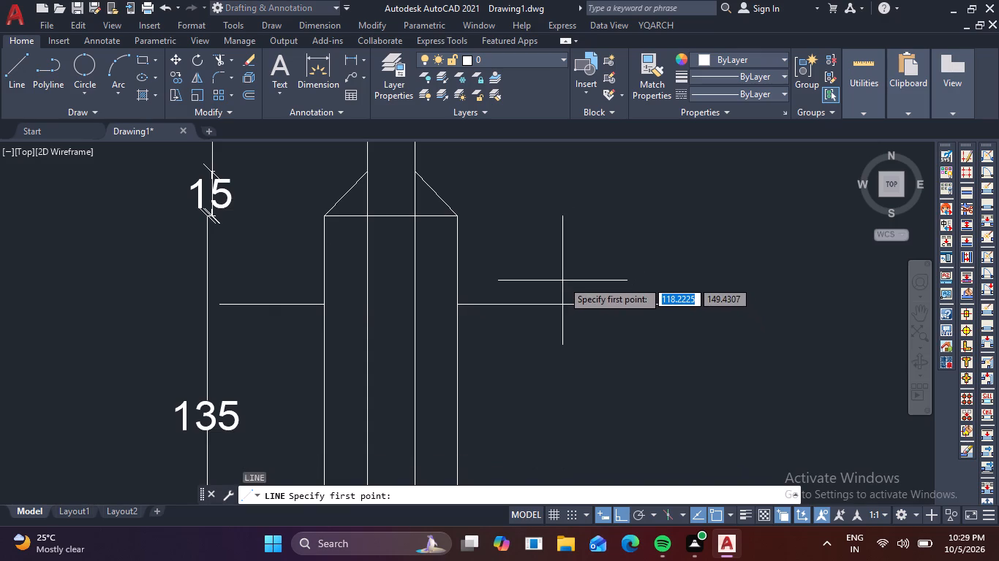
left_click(570, 289)
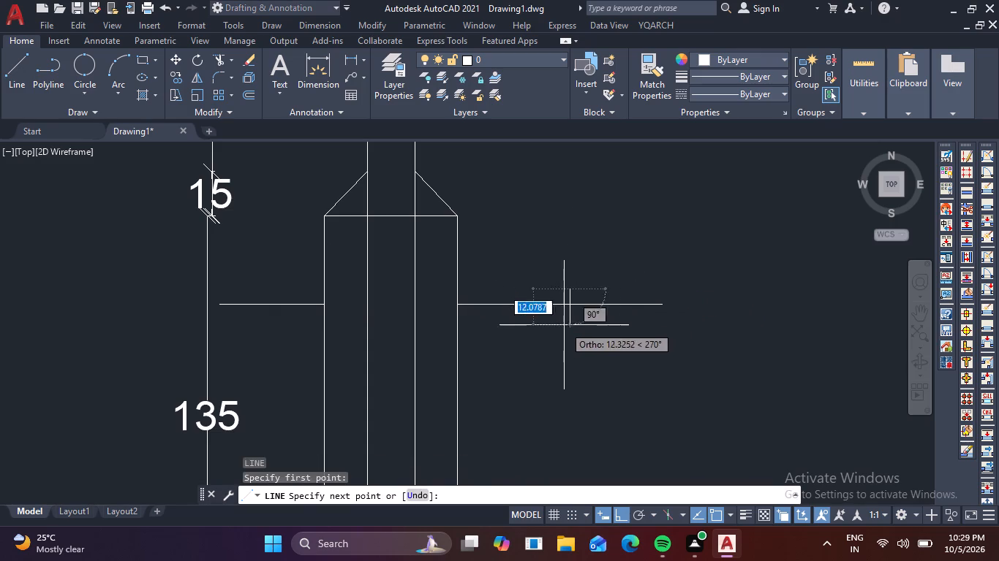
left_click(557, 336)
key("Escape")
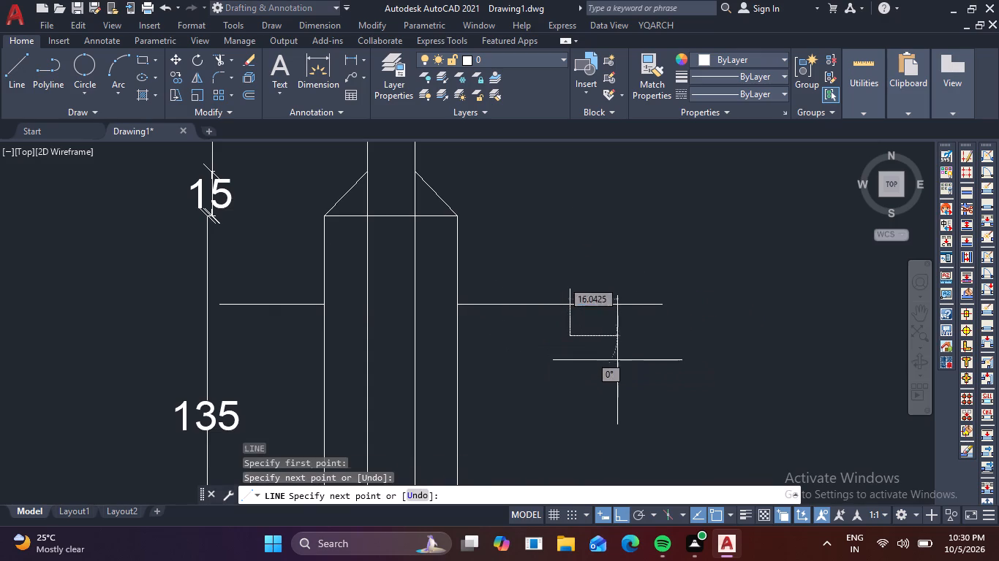
Trim the right horizontal line beyond the short vertical line, and remove both halves of that vertical line.
type("tr")
key("space")
left_click_drag(609, 329, 609, 318)
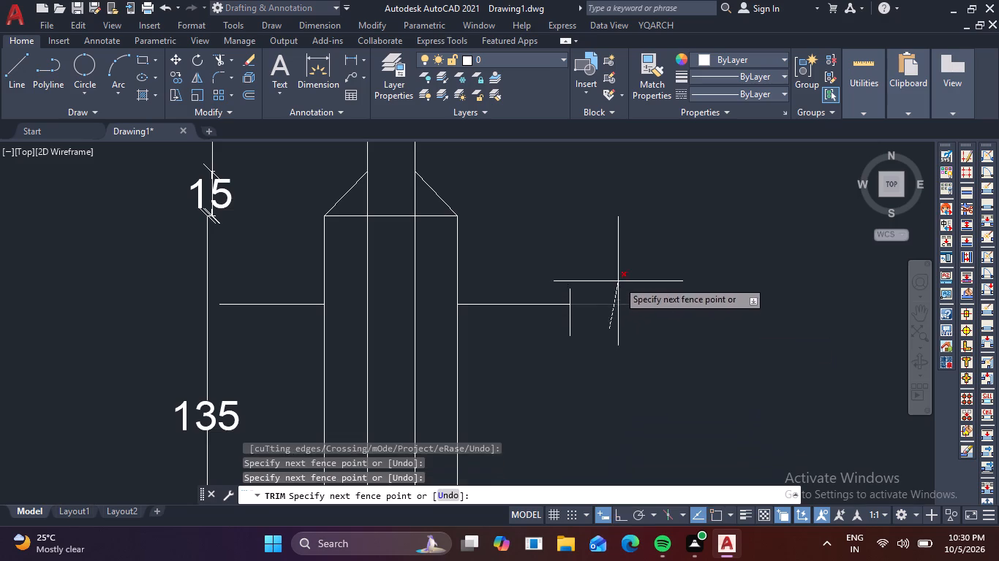
left_click(618, 280)
left_click(571, 295)
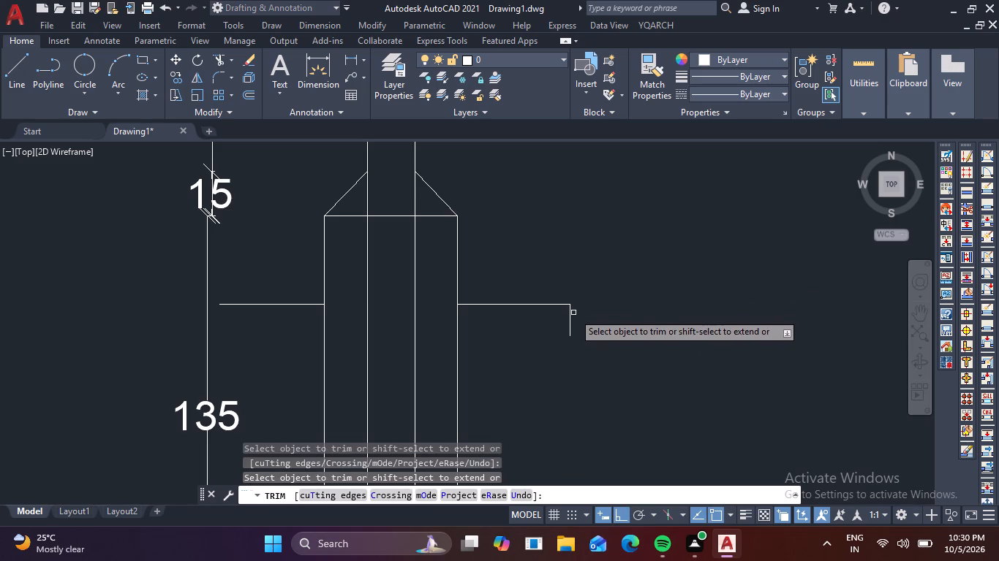
left_click(569, 318)
scroll(663, 322, "down", 2)
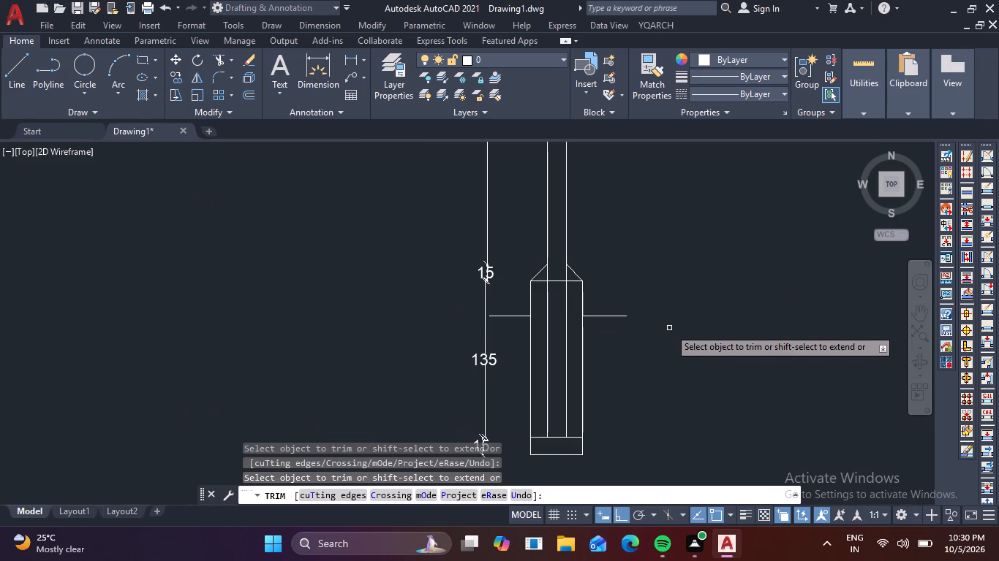
key("Escape")
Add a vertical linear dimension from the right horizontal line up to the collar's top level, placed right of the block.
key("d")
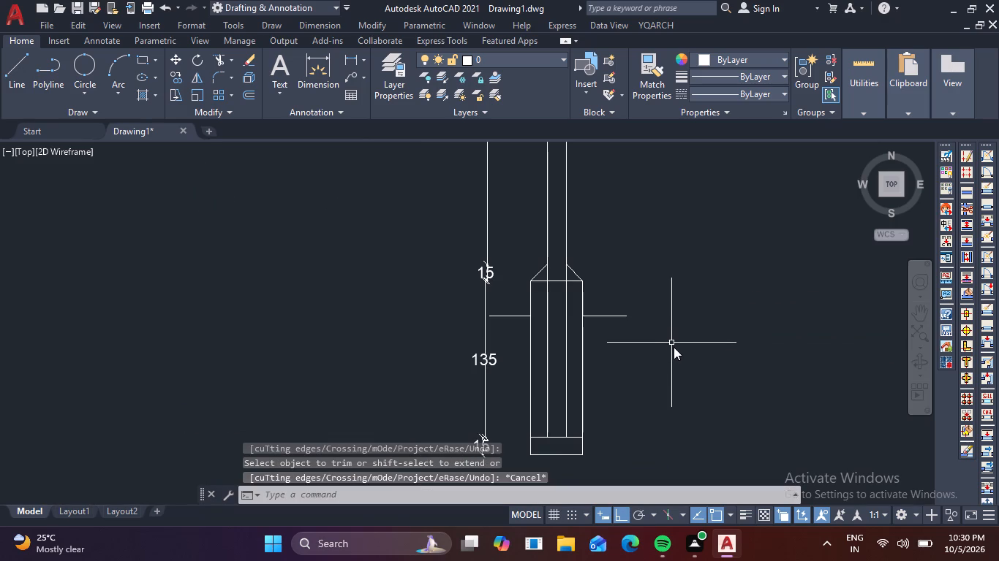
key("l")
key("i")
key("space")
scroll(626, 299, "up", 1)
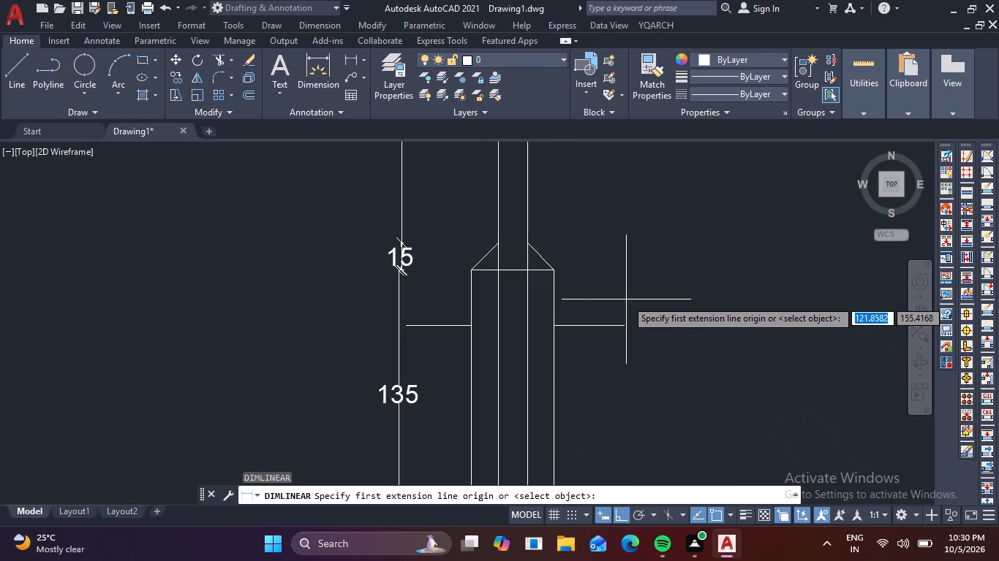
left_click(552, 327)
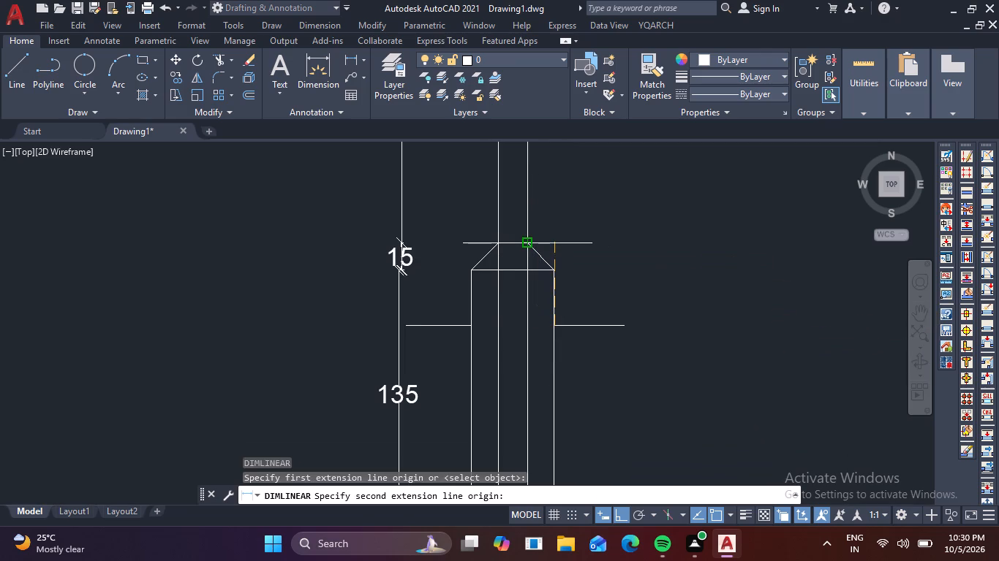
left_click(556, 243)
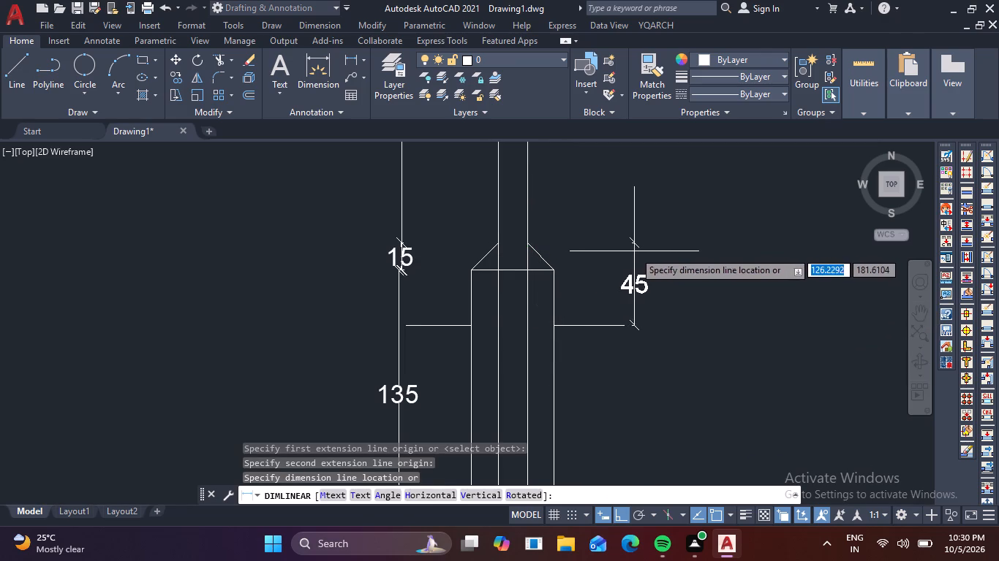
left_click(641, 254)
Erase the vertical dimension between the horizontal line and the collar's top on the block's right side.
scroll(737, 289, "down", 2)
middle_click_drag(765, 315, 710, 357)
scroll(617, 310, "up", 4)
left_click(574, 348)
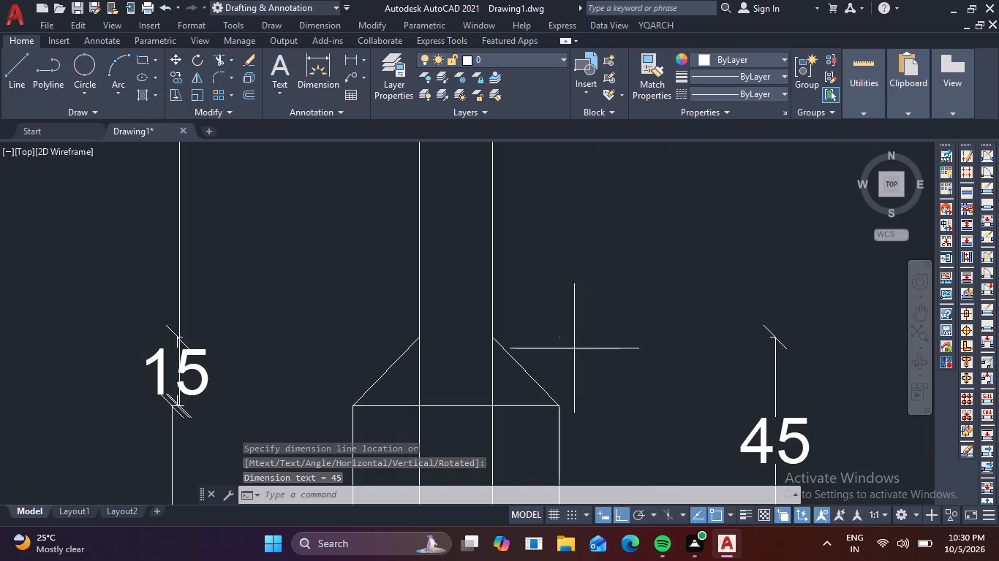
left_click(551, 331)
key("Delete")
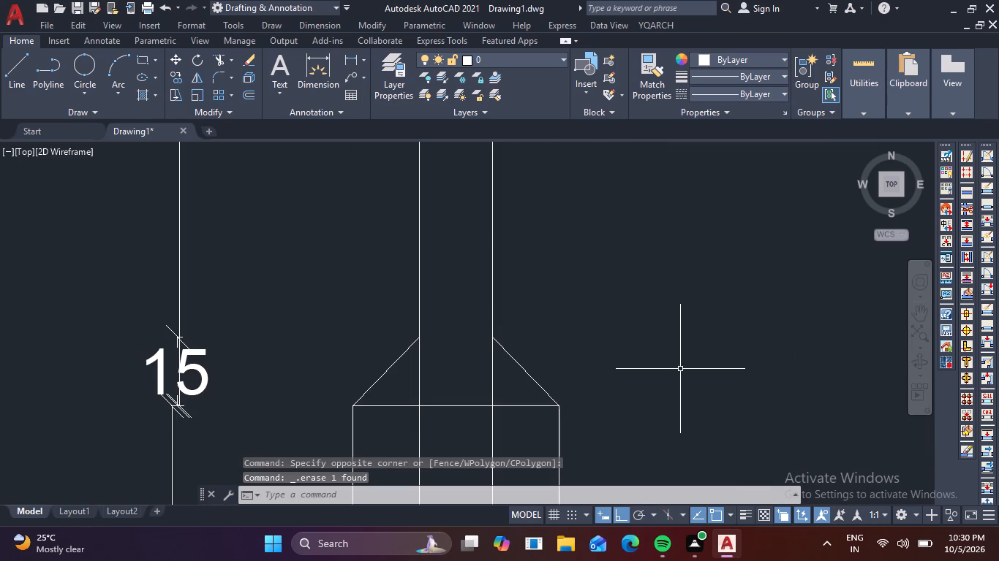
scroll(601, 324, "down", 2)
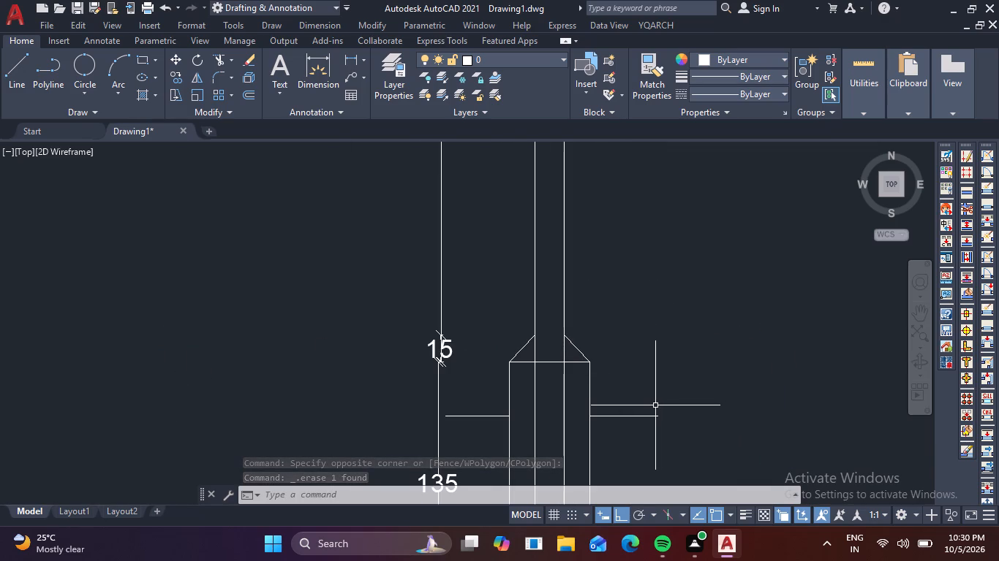
Add a vertical linear dimension from the ground line at the pole's right edge up to the collar's top, placed right of the block.
key("d")
key("l")
key("i")
key("space")
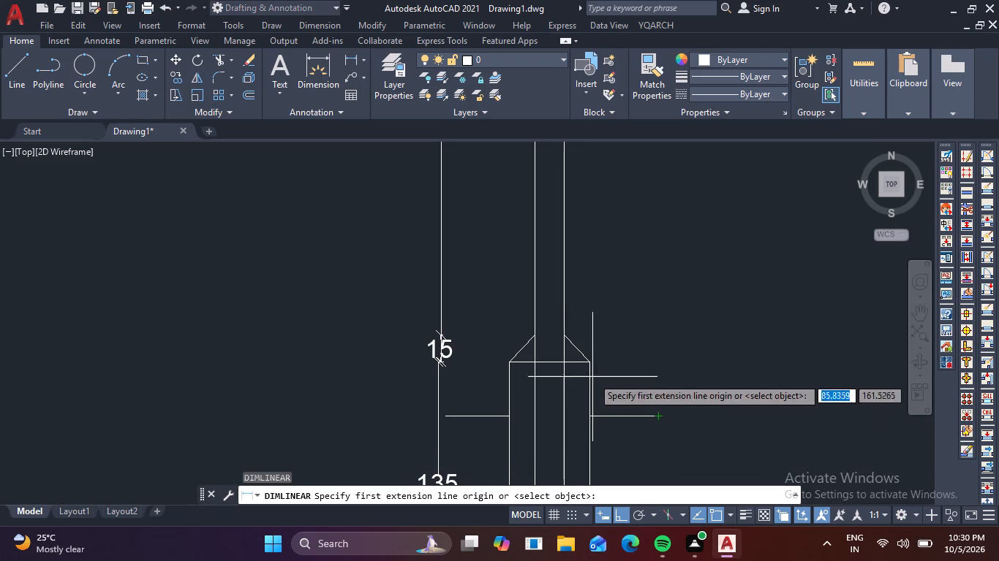
left_click(567, 415)
left_click(562, 335)
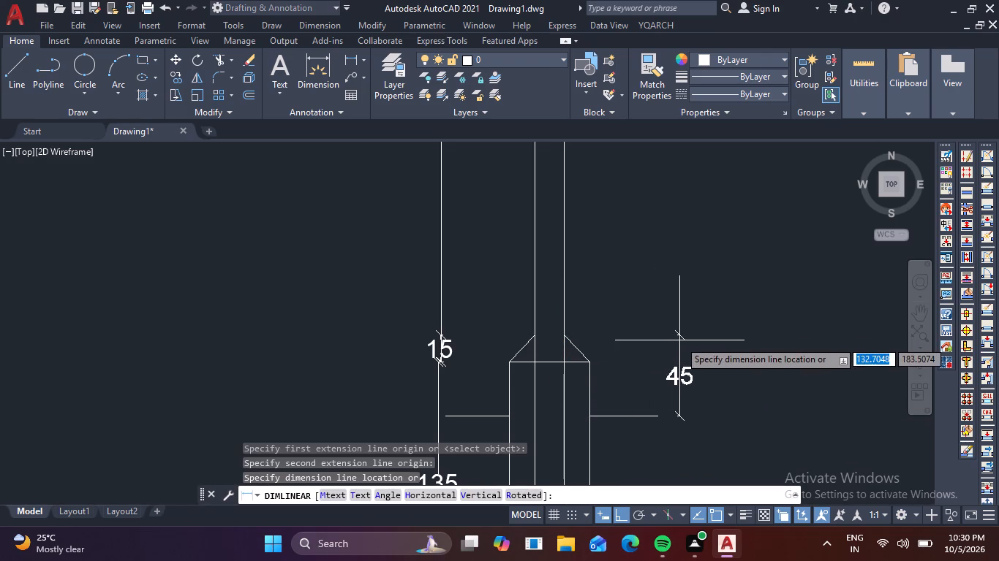
left_click(680, 340)
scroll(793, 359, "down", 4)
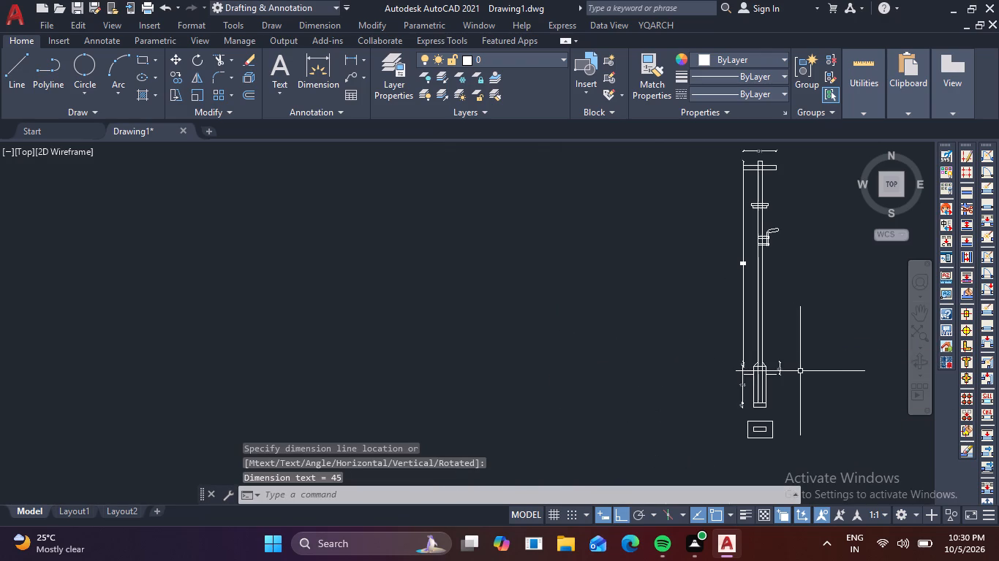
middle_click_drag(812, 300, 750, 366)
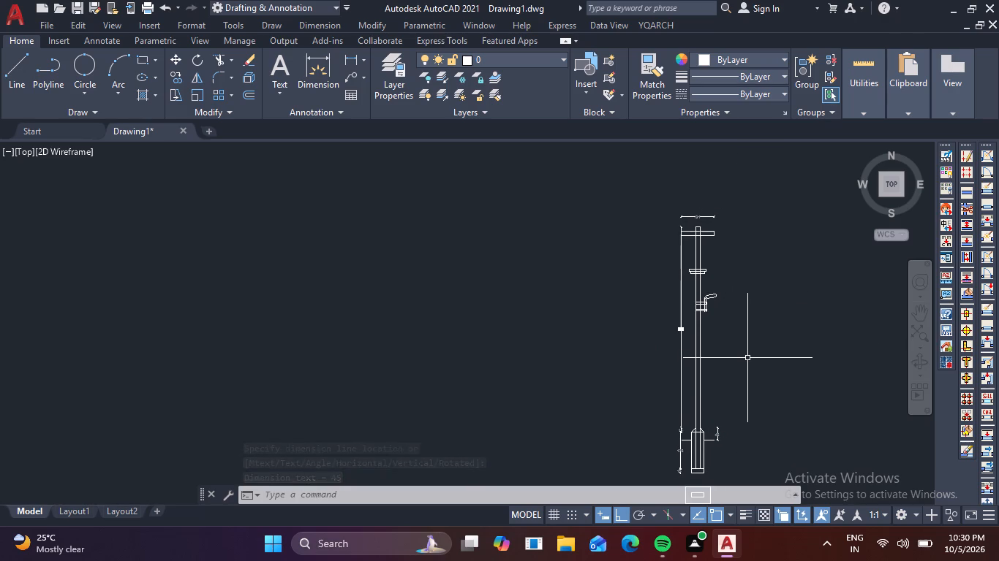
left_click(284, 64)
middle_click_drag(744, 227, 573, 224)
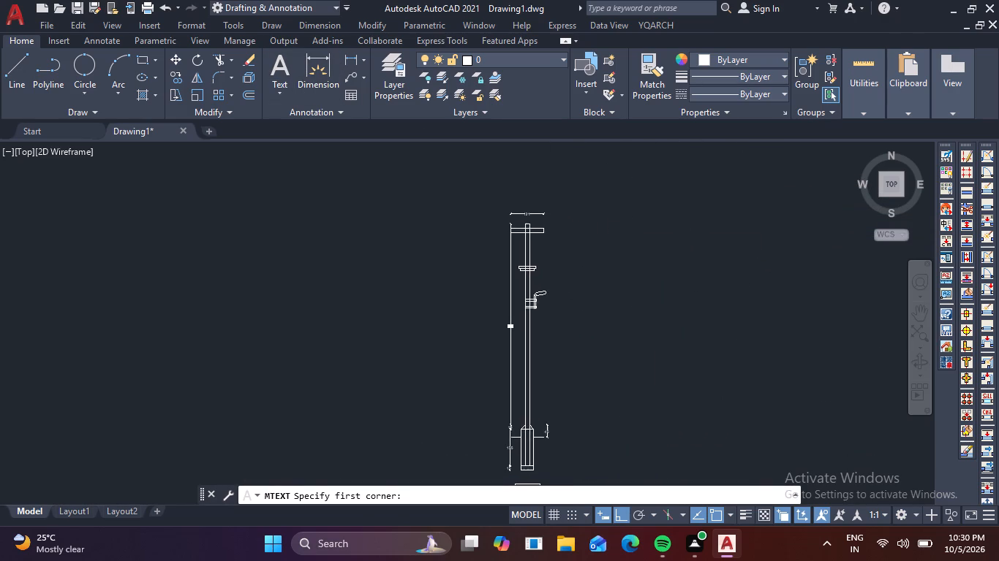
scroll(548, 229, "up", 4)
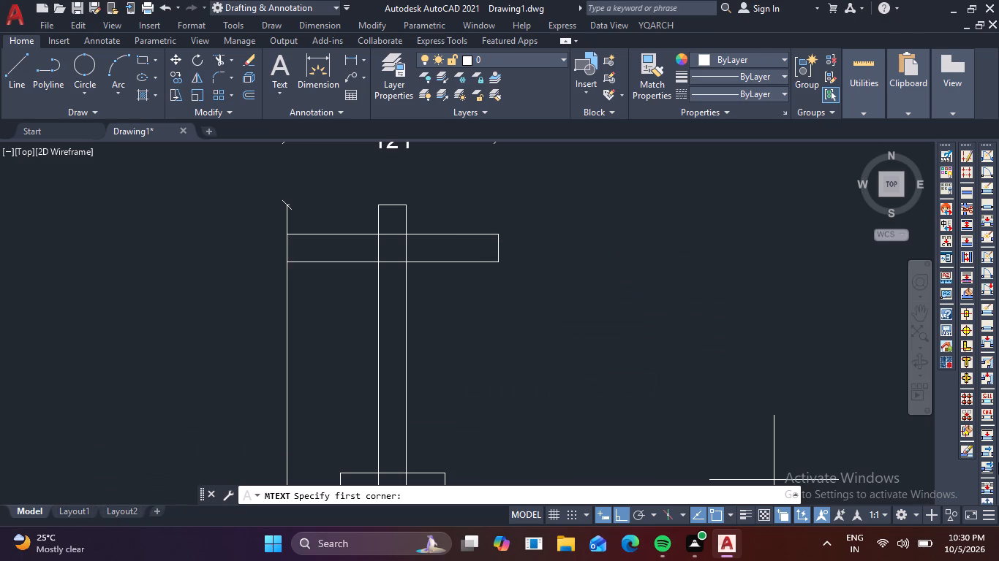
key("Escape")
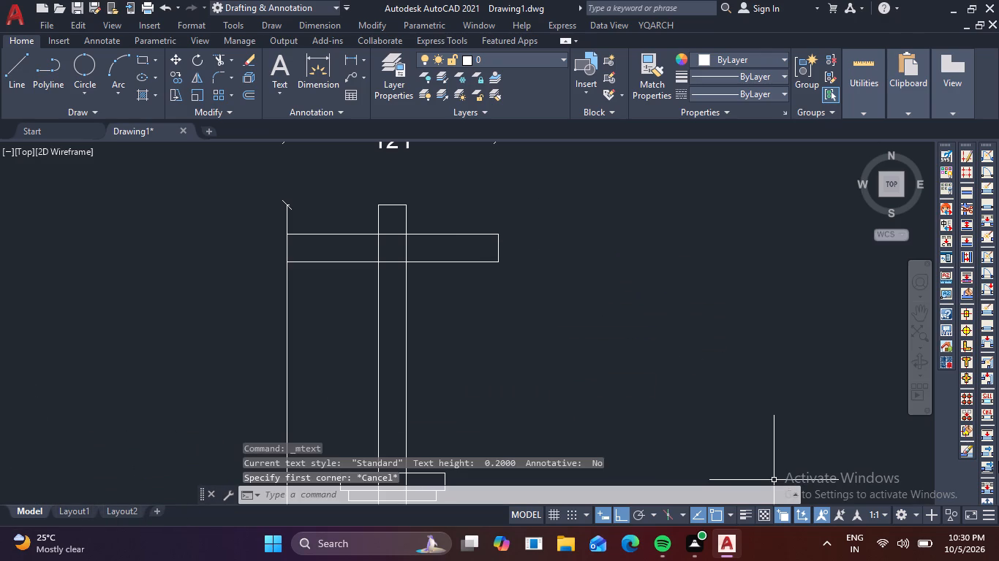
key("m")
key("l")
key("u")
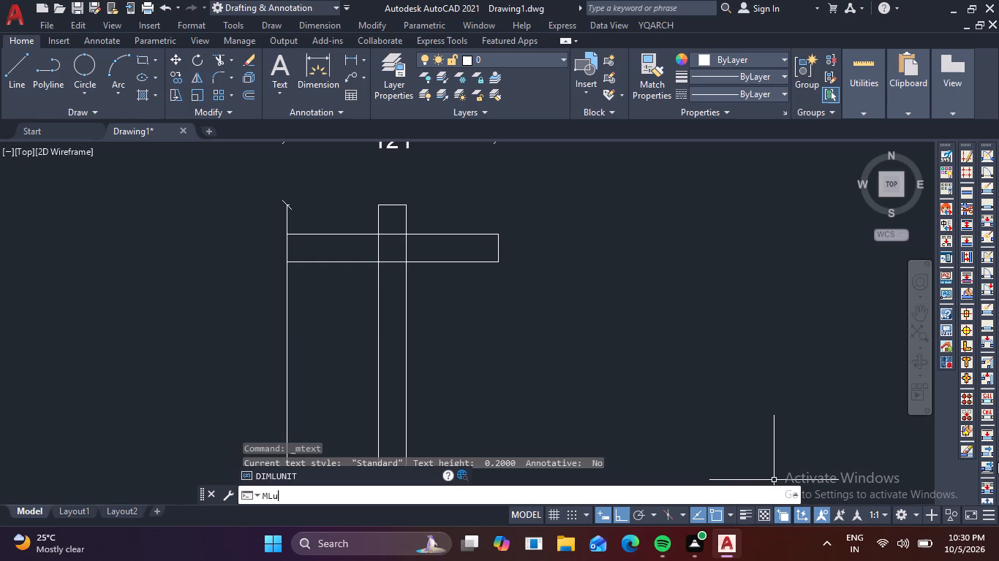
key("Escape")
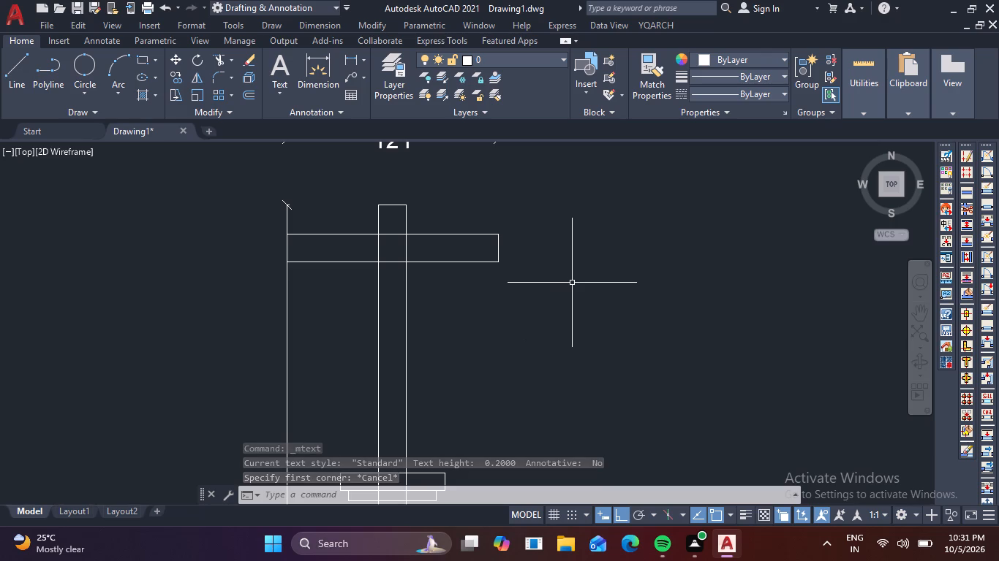
Add a horizontal multileader from the midpoint of the top crossarm's right end, extending right, with the text "IS MC 75".
type("mul")
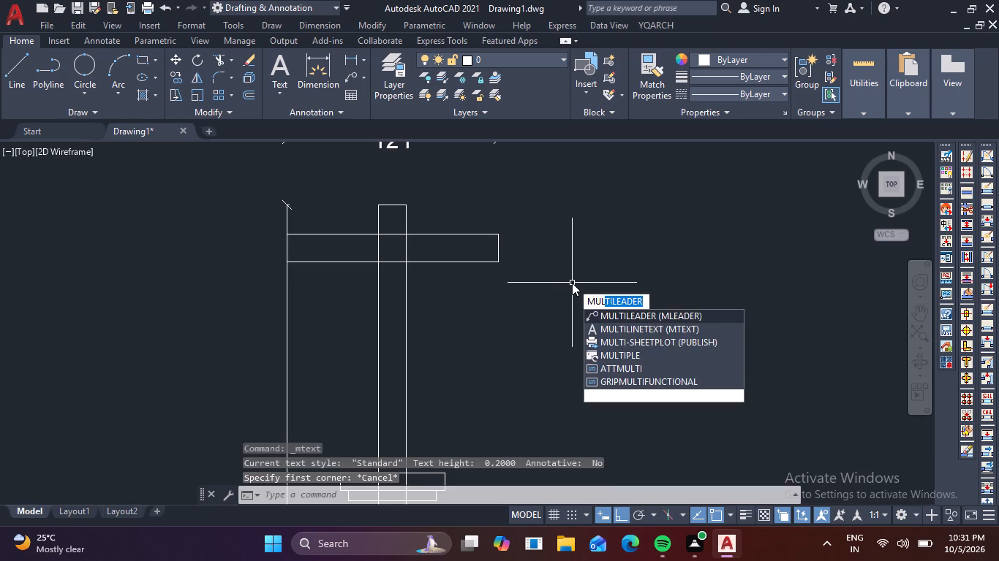
left_click(612, 316)
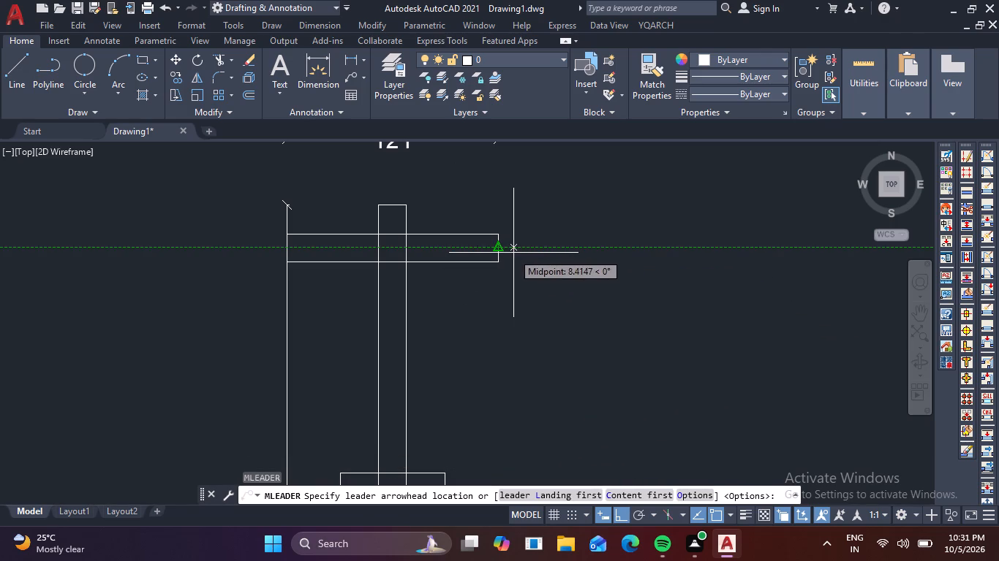
left_click(502, 246)
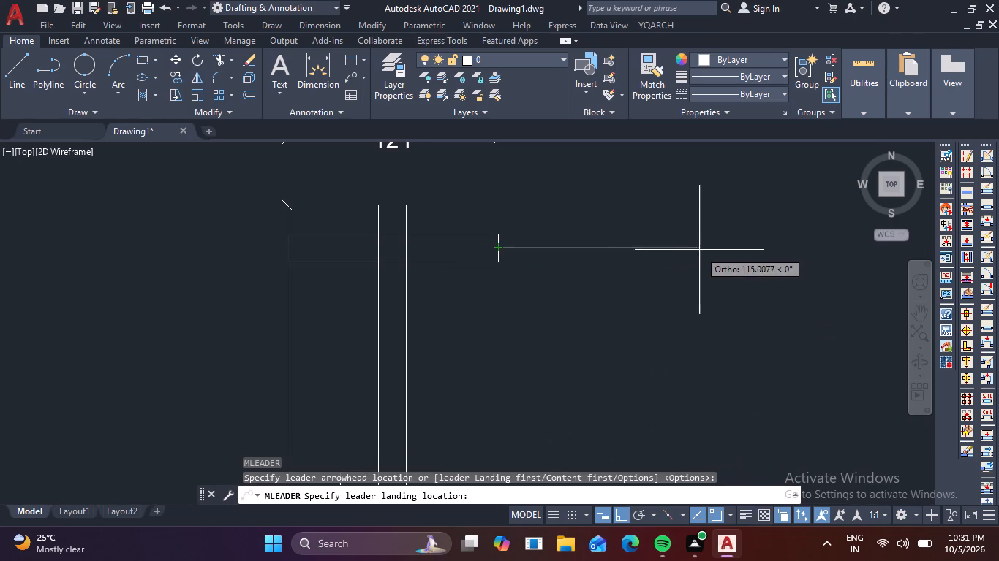
left_click(597, 254)
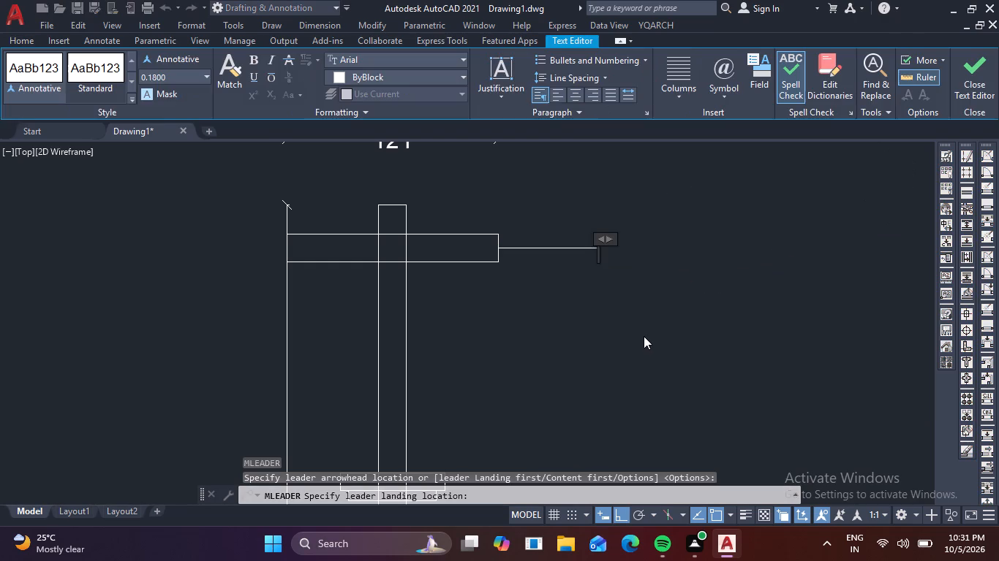
type("is")
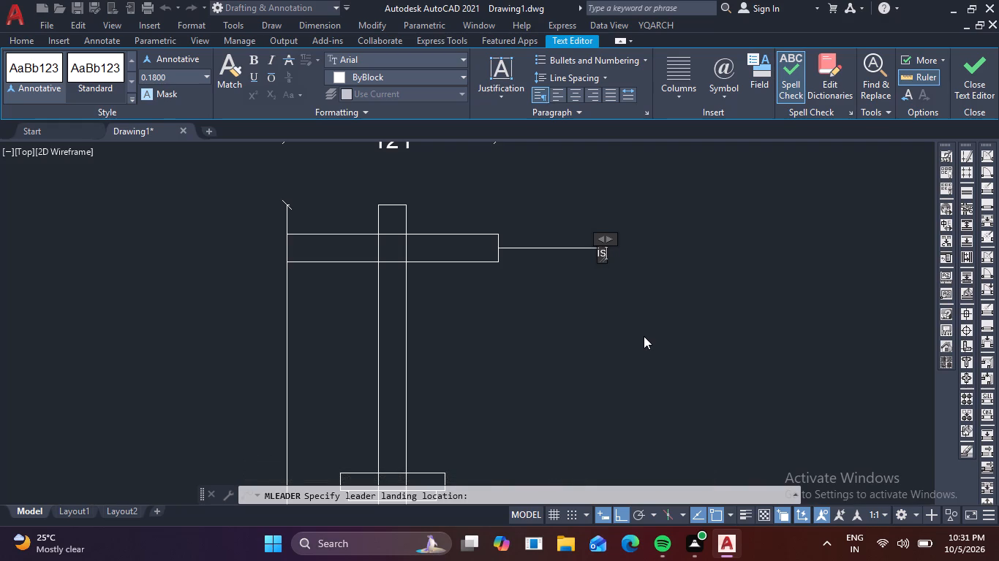
key("Return")
key("Return")
key("BackSpace")
key("BackSpace")
key("BackSpace")
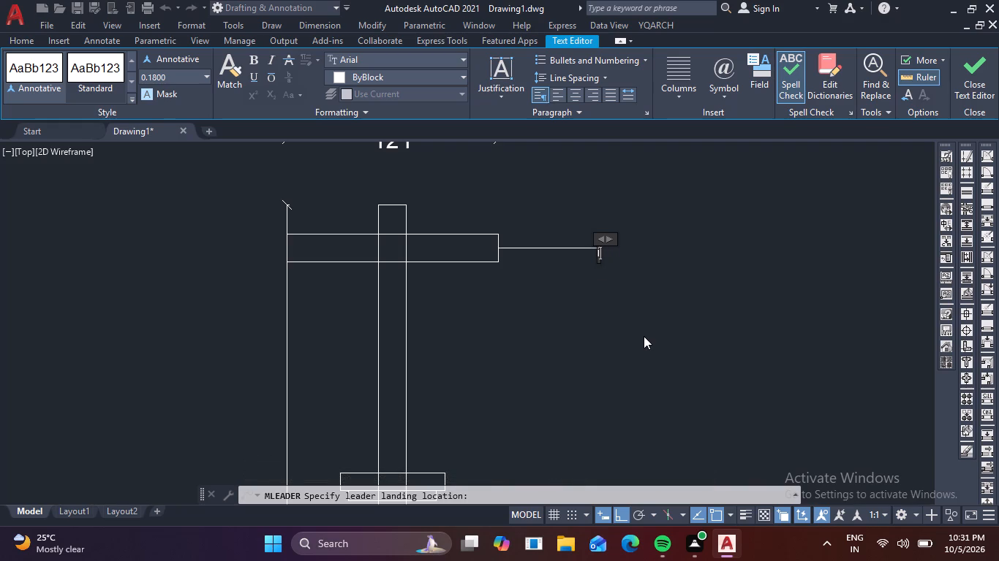
key("BackSpace")
key("Tab")
key("i")
key("s")
key("space")
type("MC")
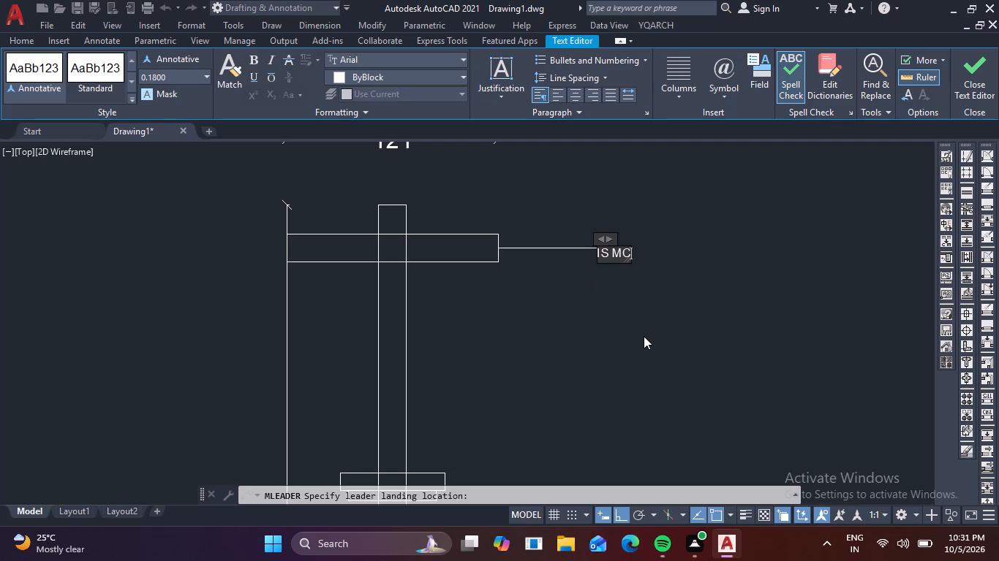
key("space")
key("7")
key("5")
left_click(595, 340)
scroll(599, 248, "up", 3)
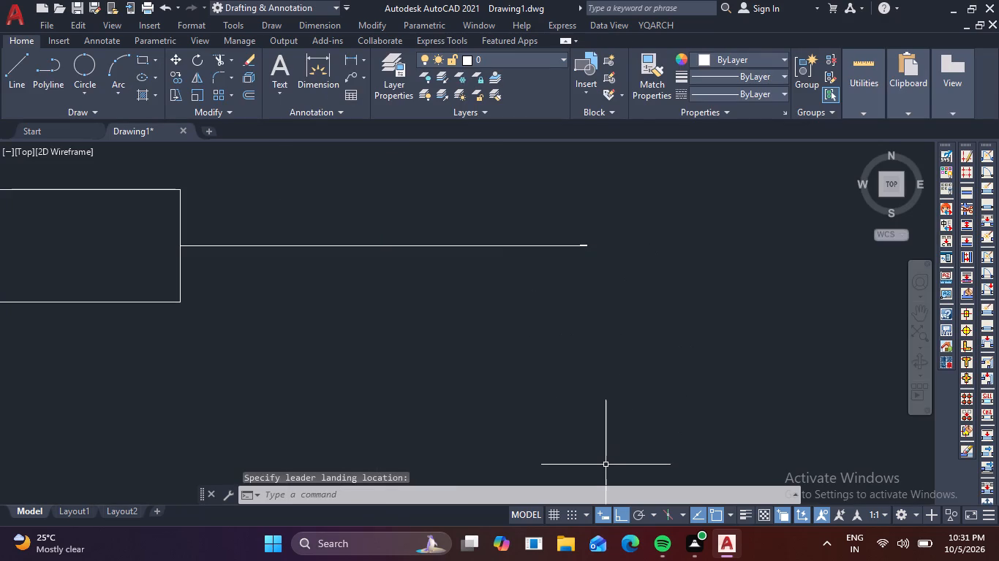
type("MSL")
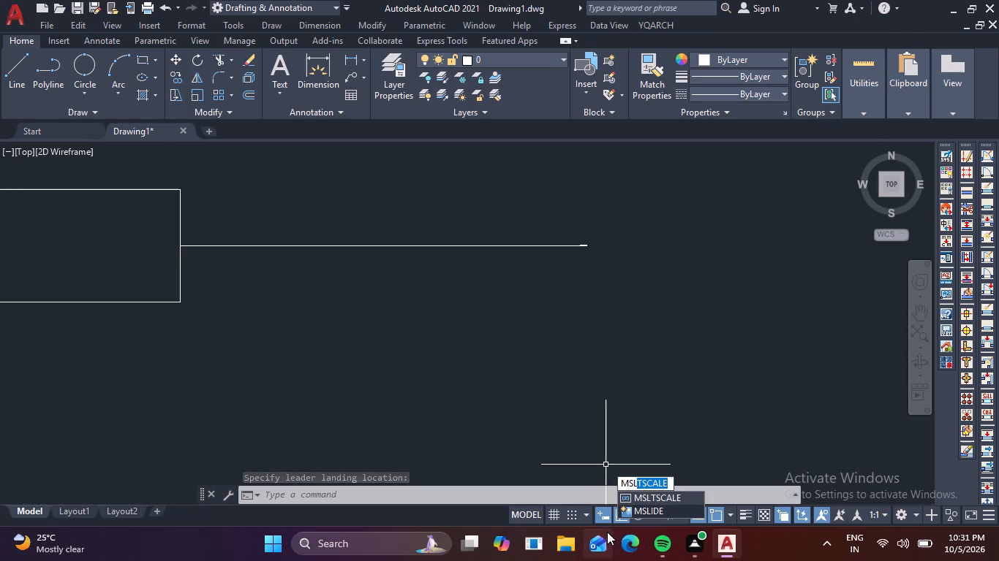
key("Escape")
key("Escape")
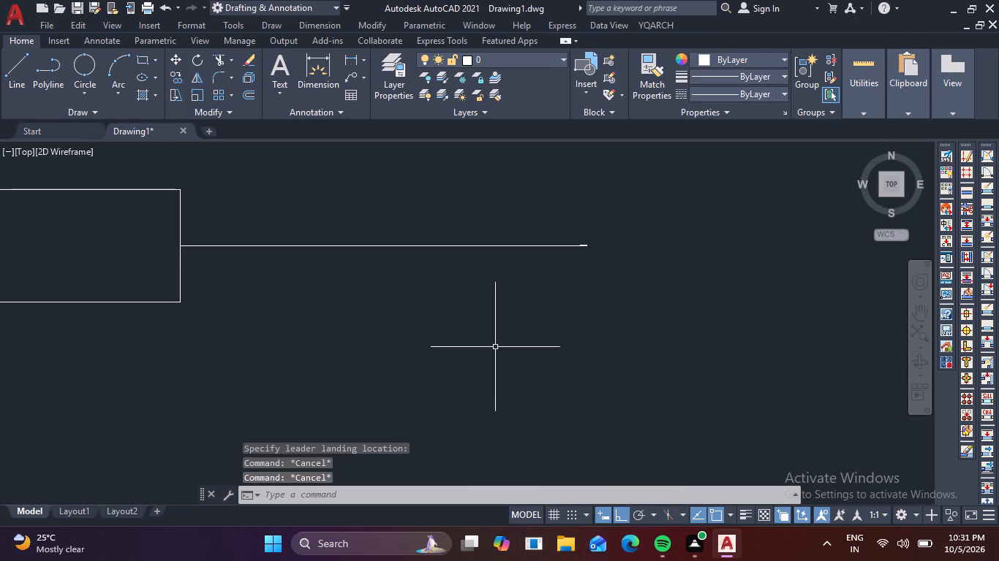
Modify the Standard multileader style, setting its arrowhead size to 5.
type("ML")
key("s")
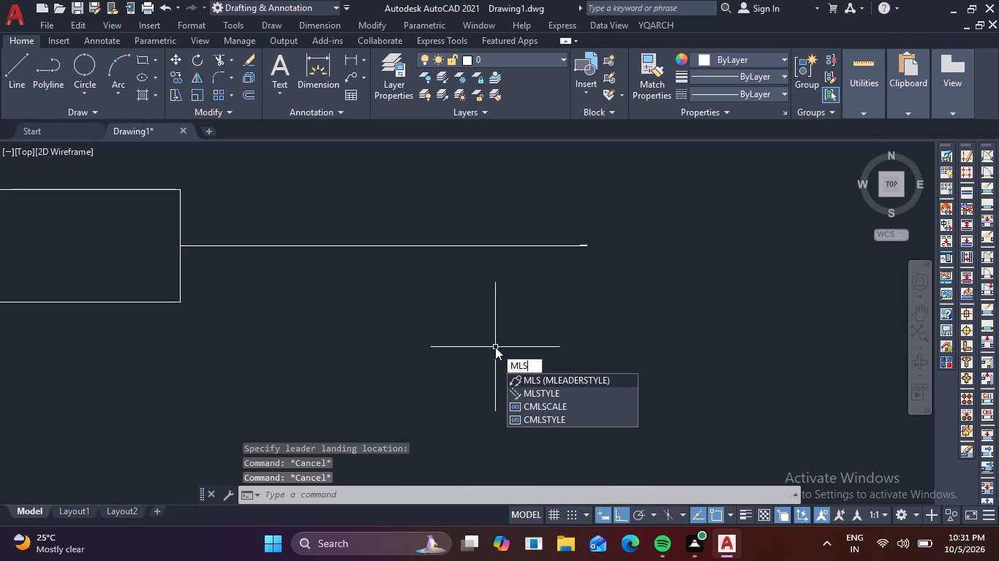
left_click(556, 380)
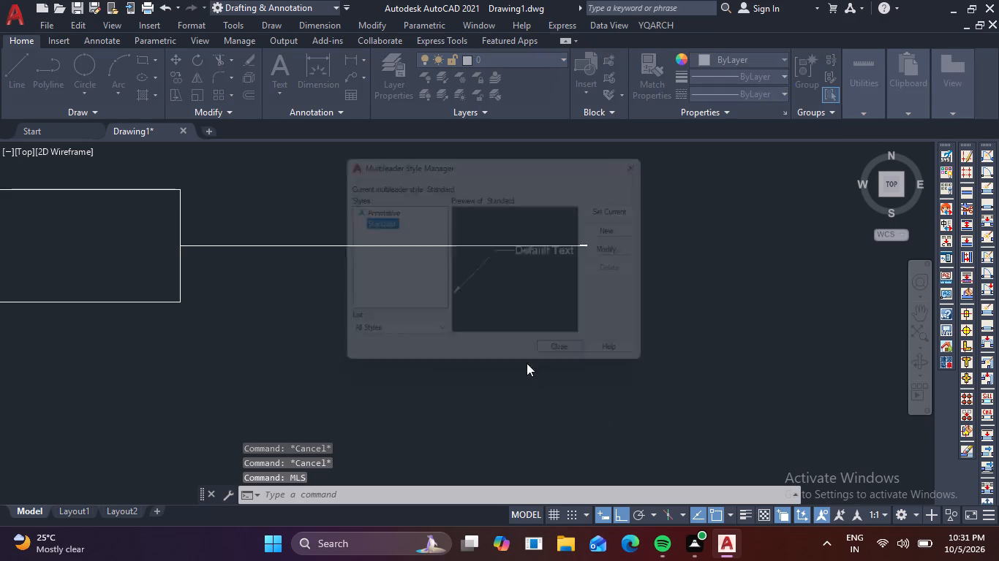
left_click(639, 251)
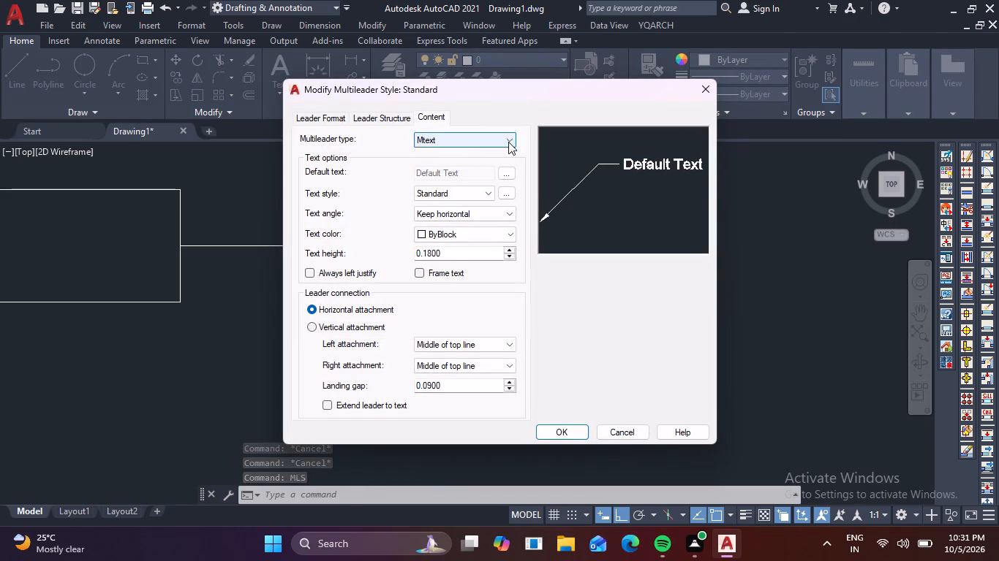
left_click(325, 113)
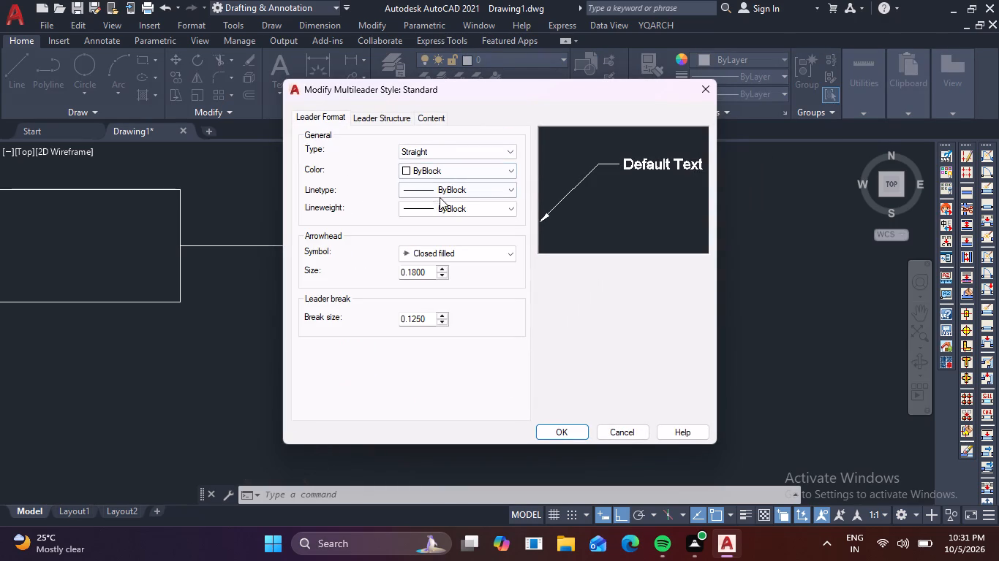
left_click(385, 122)
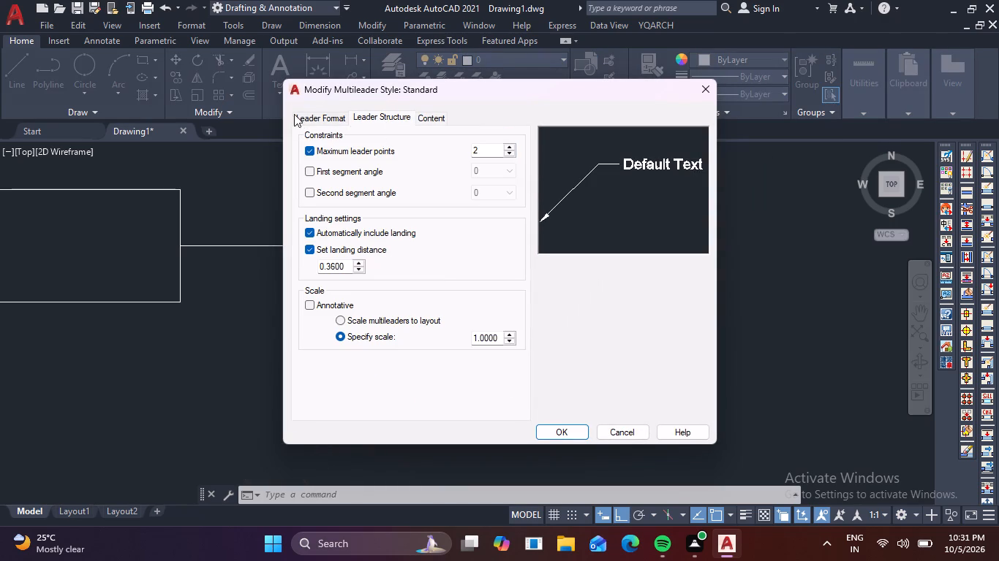
left_click(307, 111)
left_click(324, 122)
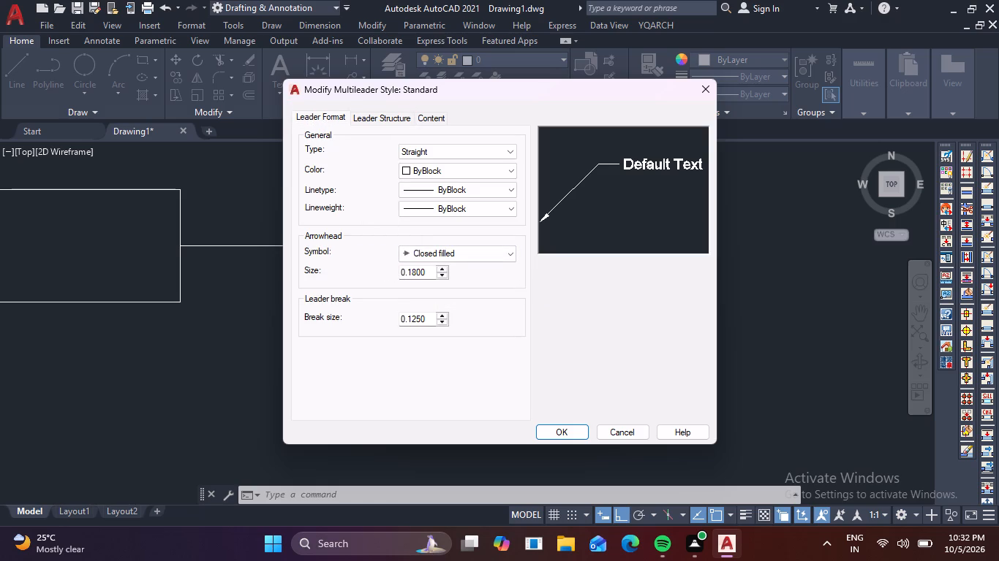
left_click_drag(426, 272, 354, 275)
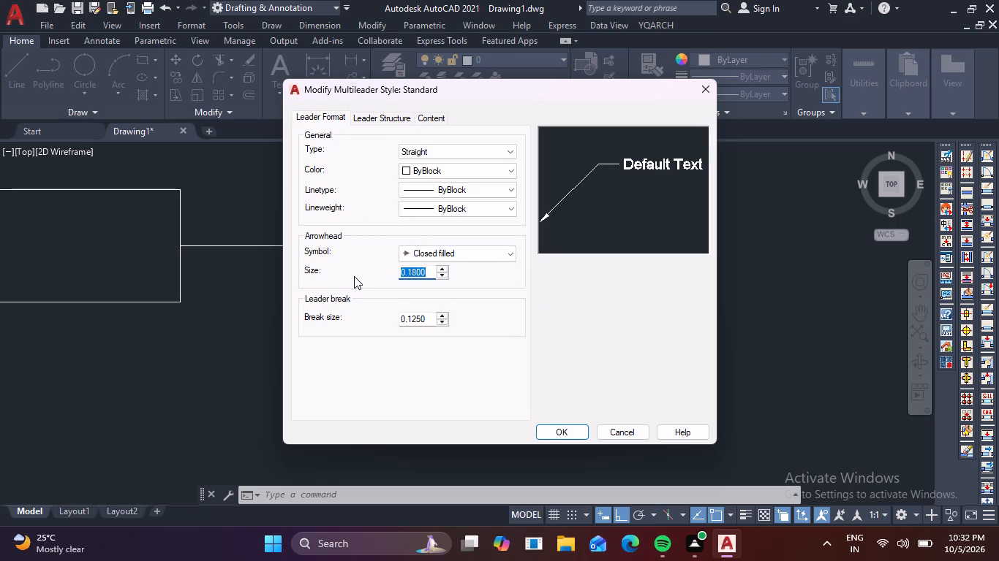
key("5")
key("Return")
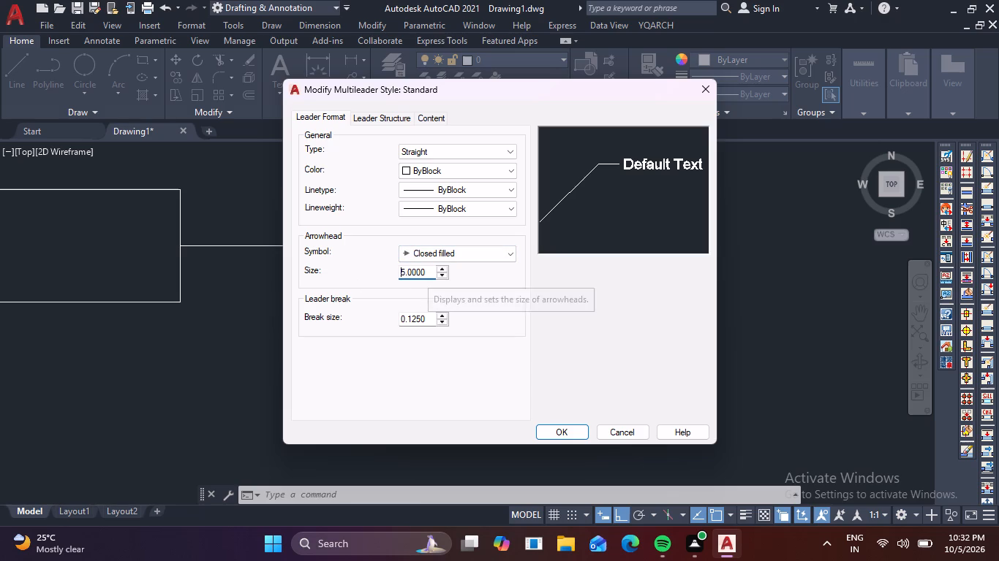
Set the Standard multileader style's text height to 10 and make that style current.
left_click(426, 115)
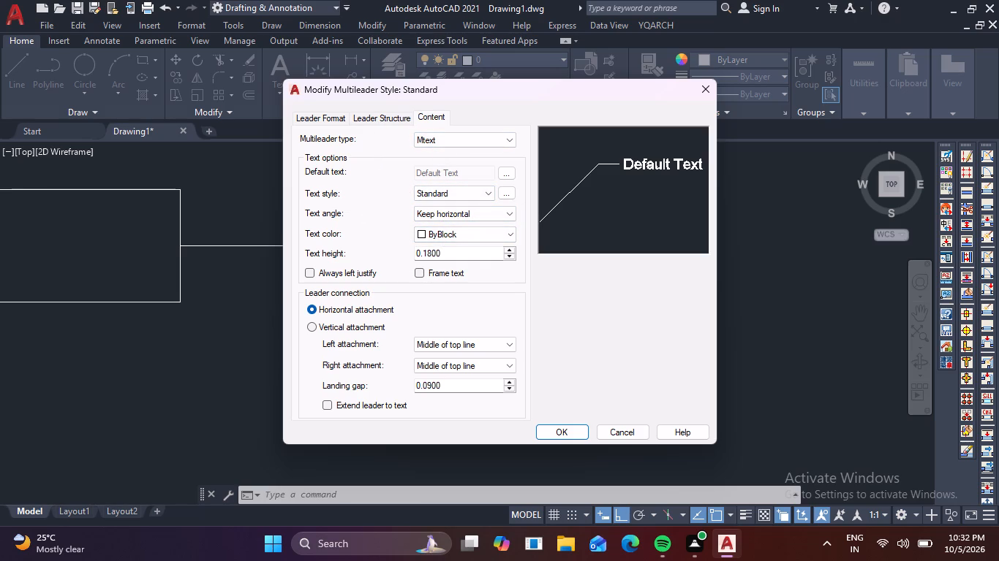
left_click_drag(451, 251, 390, 246)
key("1")
key("0")
key("Return")
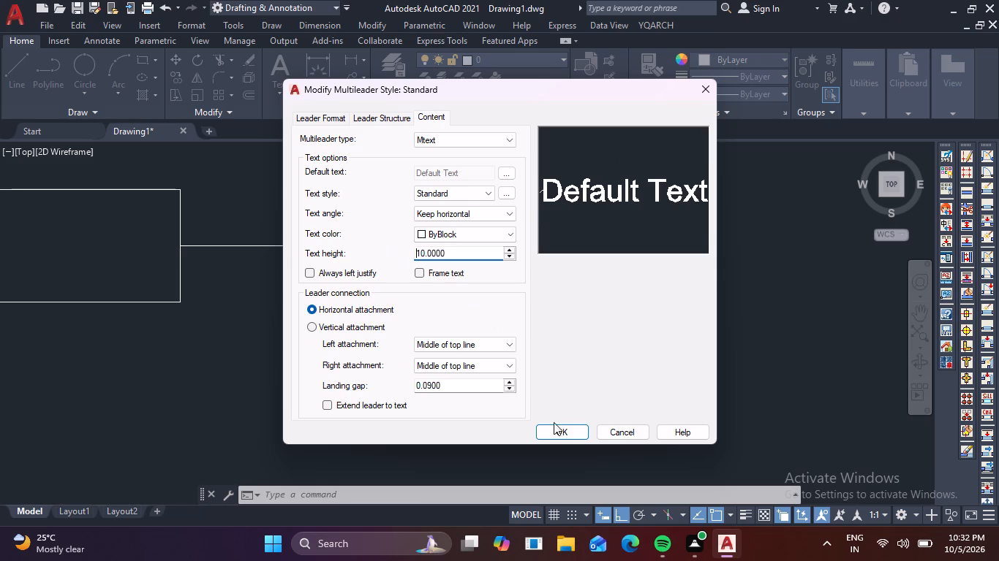
left_click(557, 428)
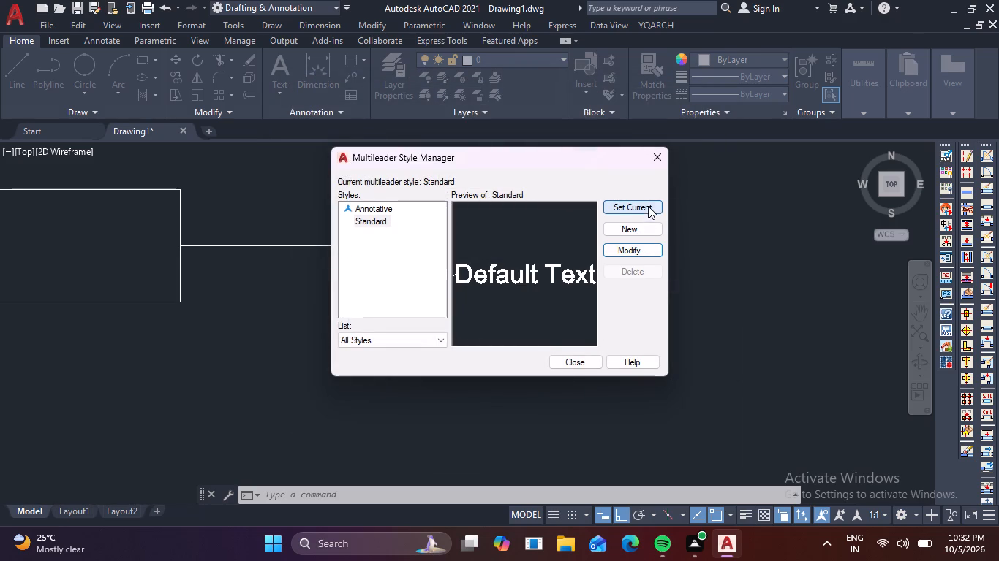
left_click(648, 206)
left_click(592, 366)
Place a horizontal multileader from the midpoint of the right end of the smaller lower clamp plate below the crossarm, extending right.
scroll(555, 345, "down", 2)
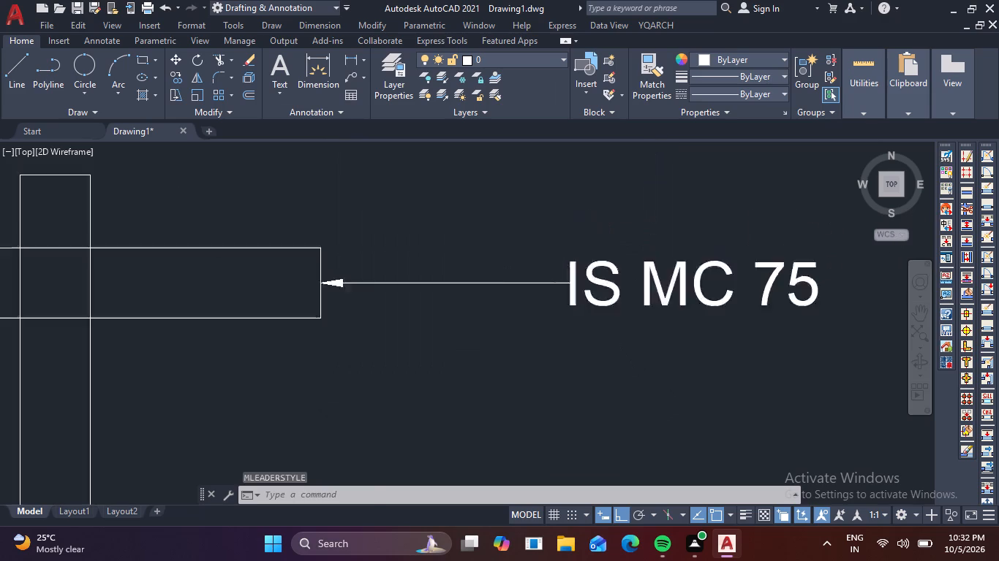
scroll(555, 345, "down", 1)
middle_click_drag(540, 324, 531, 289)
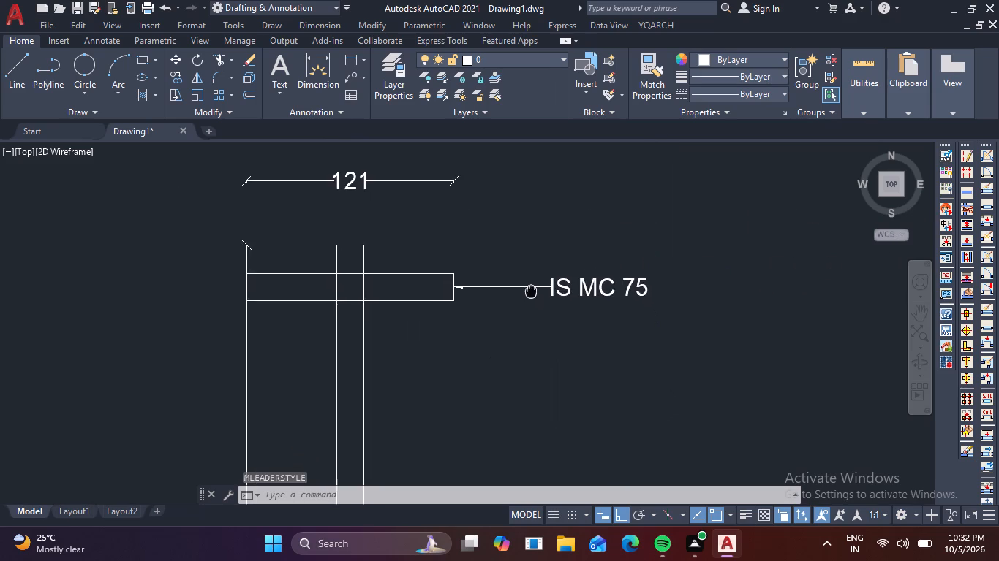
middle_click_drag(531, 289, 530, 276)
scroll(543, 289, "down", 3)
middle_click_drag(564, 352, 542, 264)
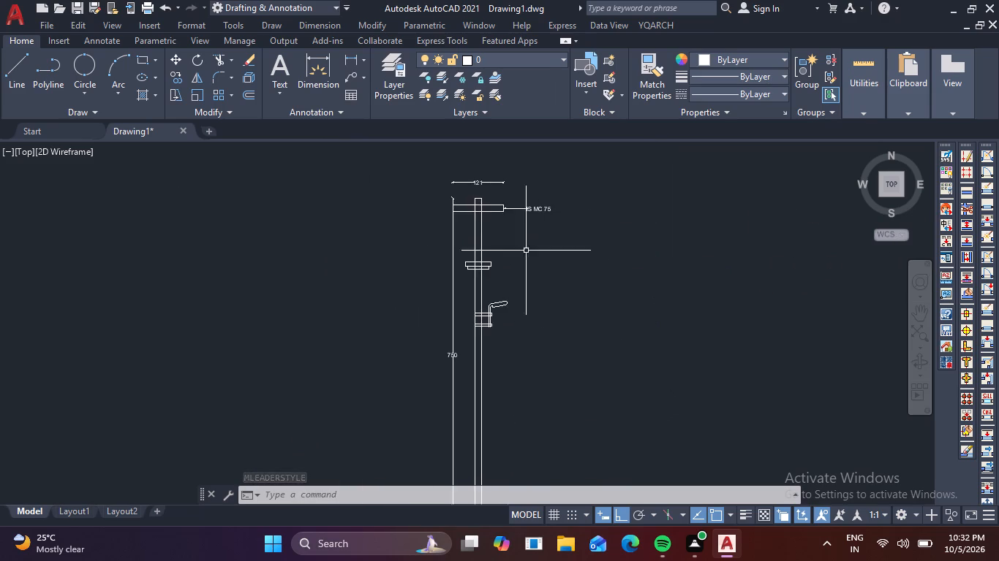
scroll(502, 243, "up", 3)
scroll(506, 286, "down", 2)
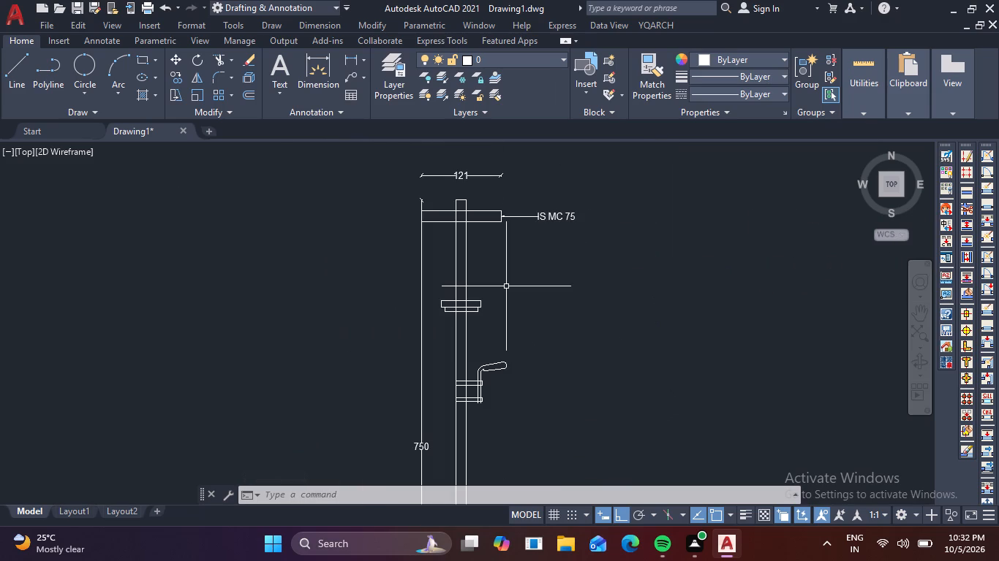
key("m")
key("l")
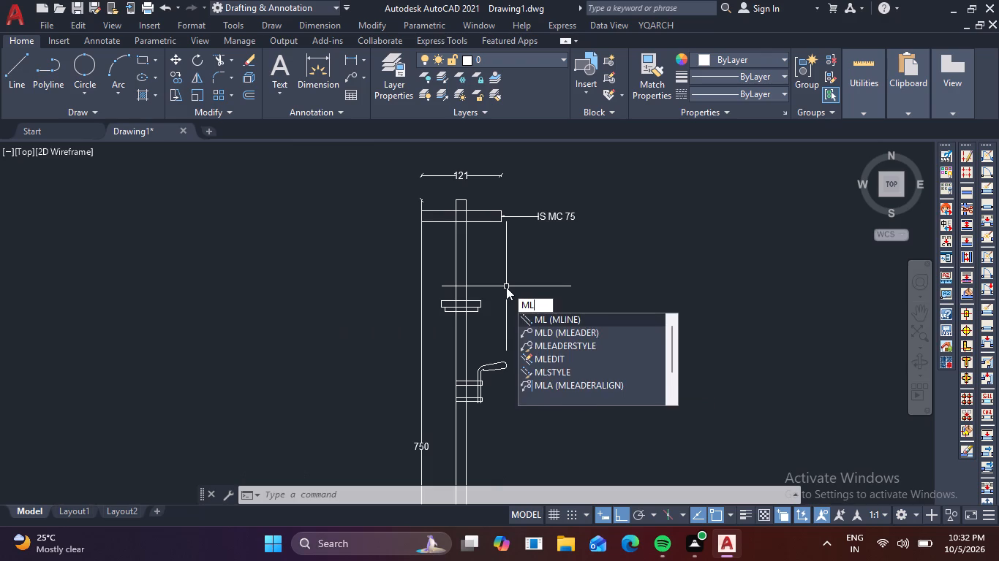
type("UT")
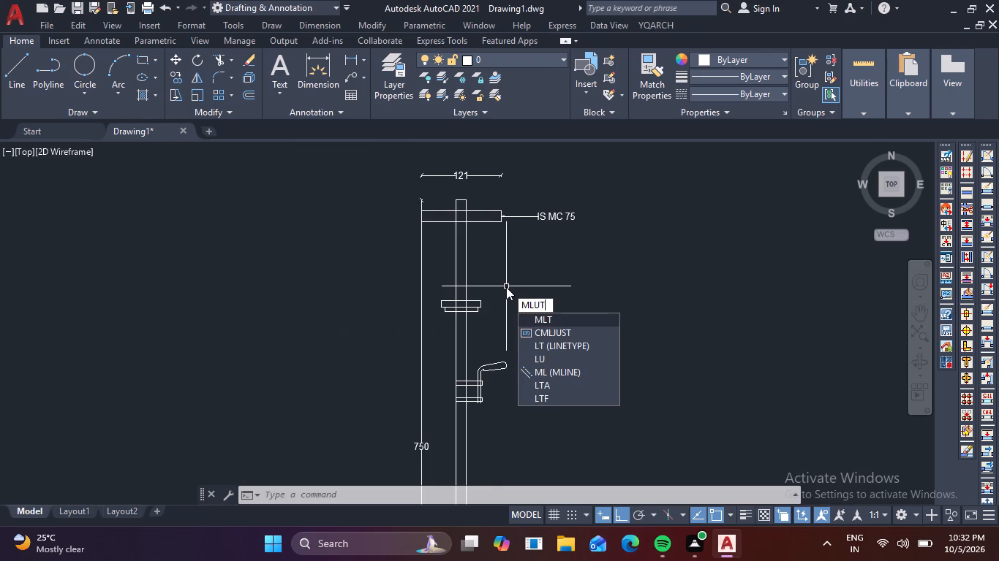
key("BackSpace")
key("BackSpace")
key("BackSpace")
key("BackSpace")
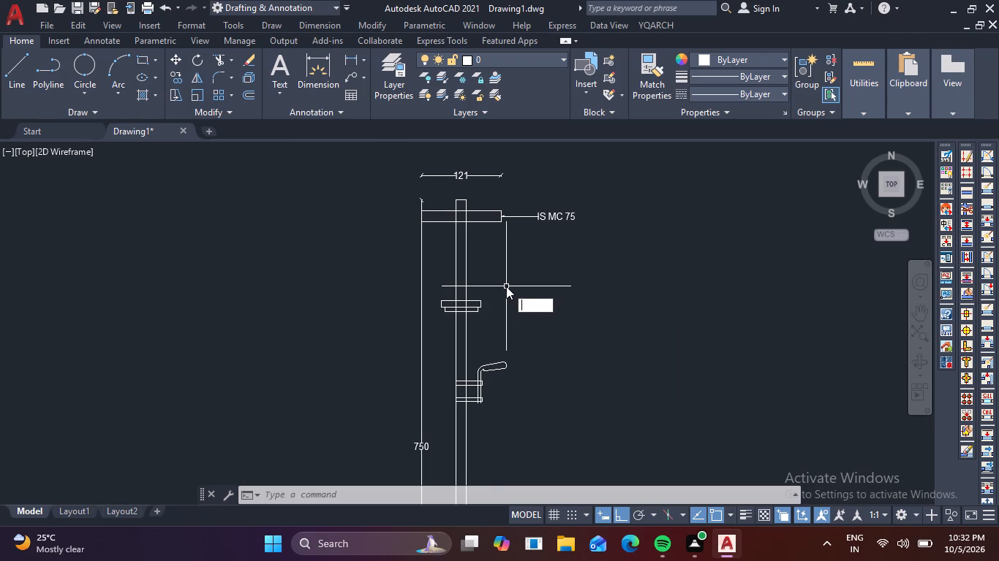
type("MUL")
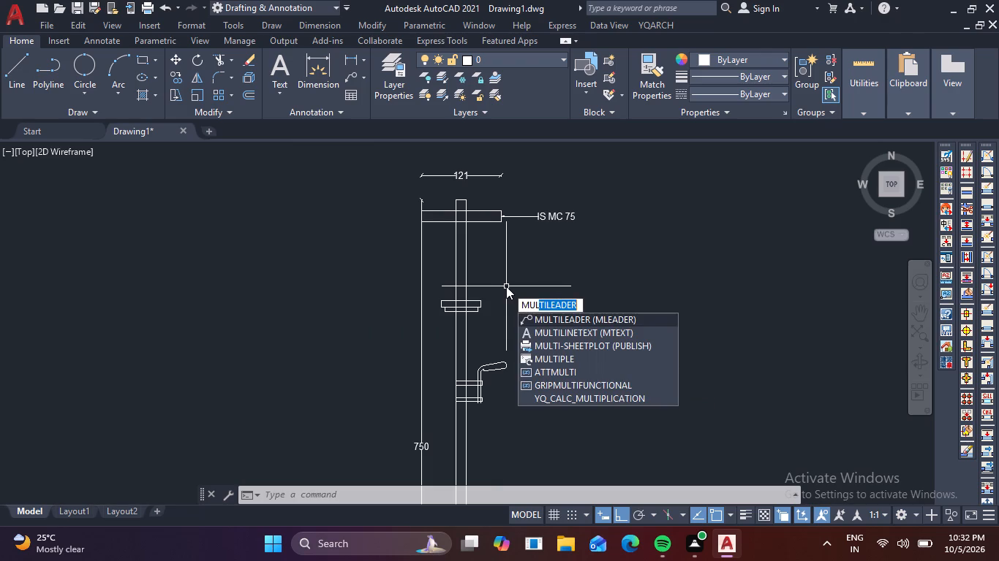
left_click(558, 323)
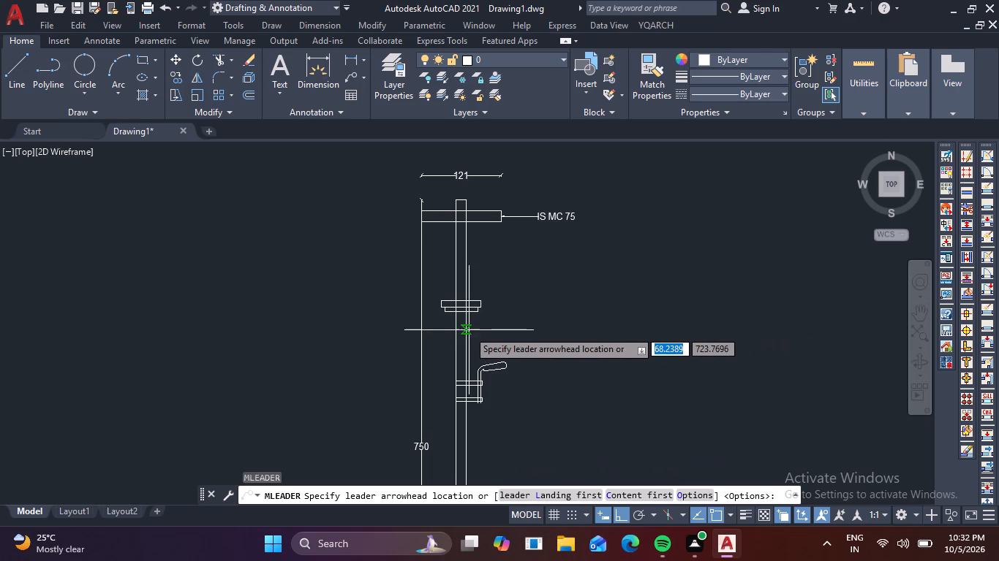
scroll(415, 314, "up", 2)
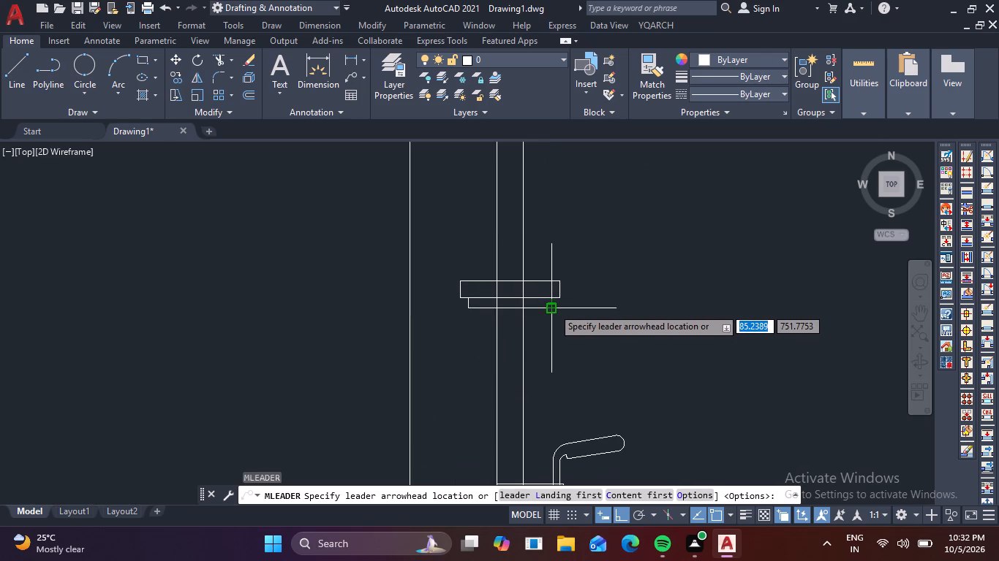
left_click(553, 303)
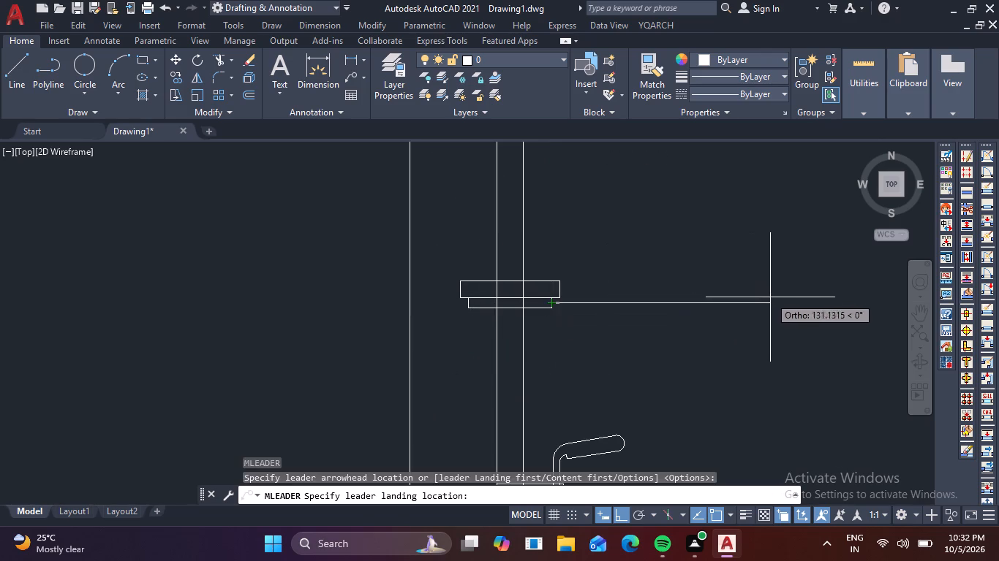
middle_click_drag(830, 313, 663, 273)
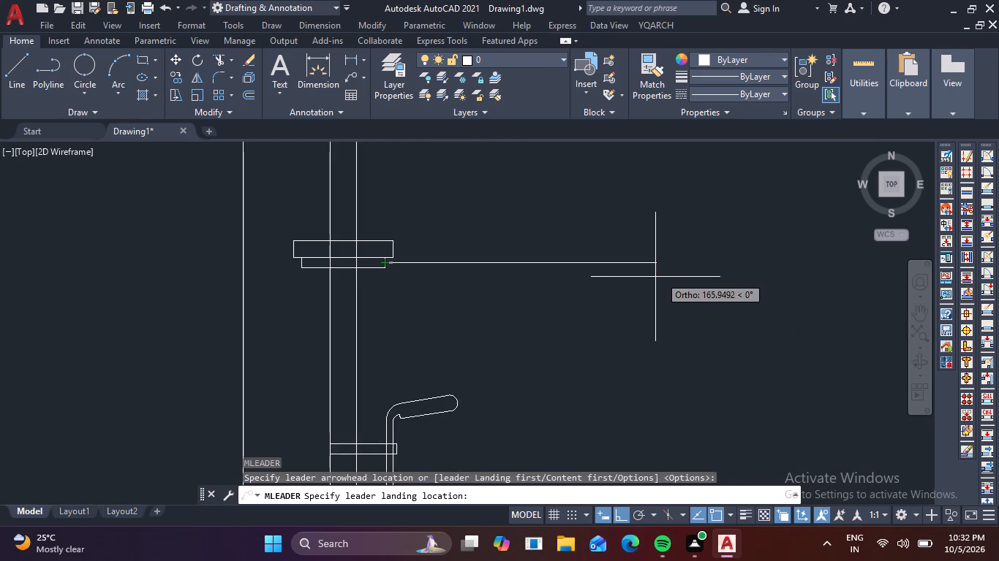
left_click(560, 261)
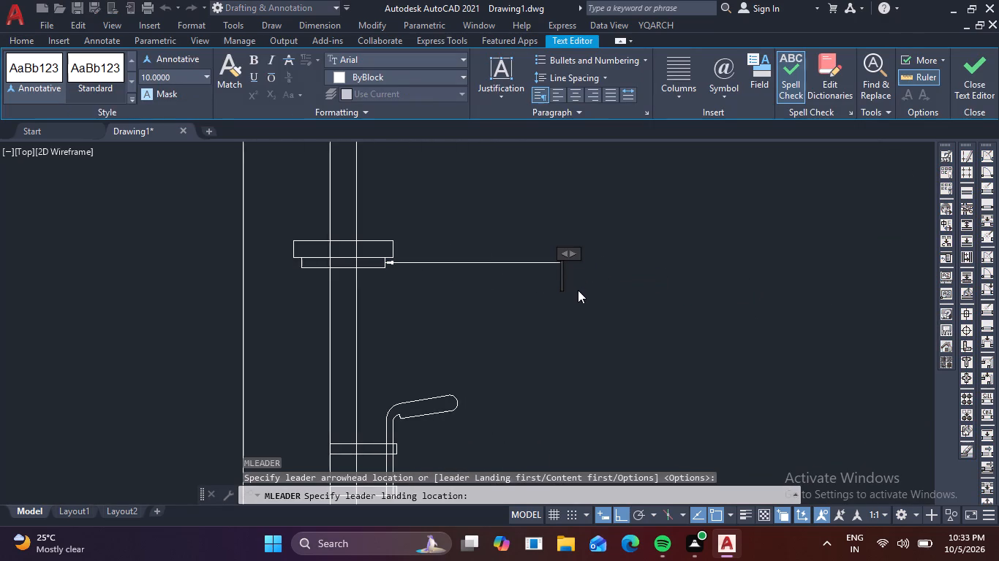
Enter "EARTH CLAMP M.S." as the first line of the lower clamp plate's leader text.
type("EA")
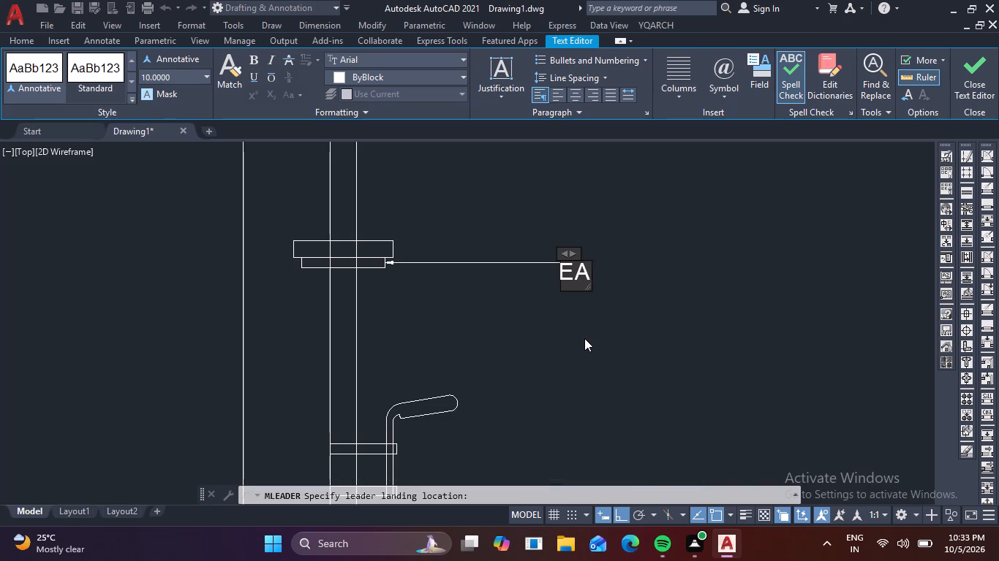
type("RTH")
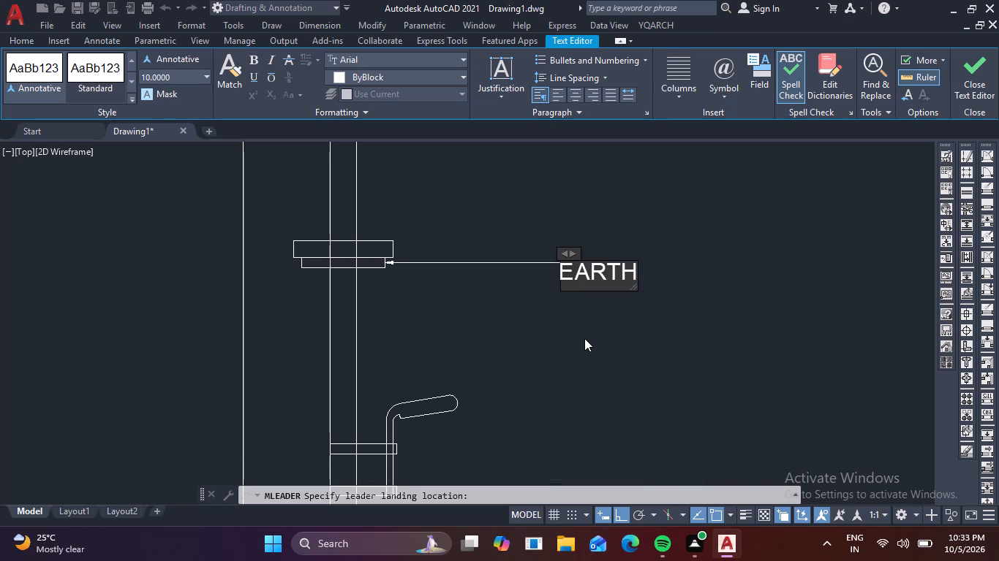
key("space")
type("C")
type("LA")
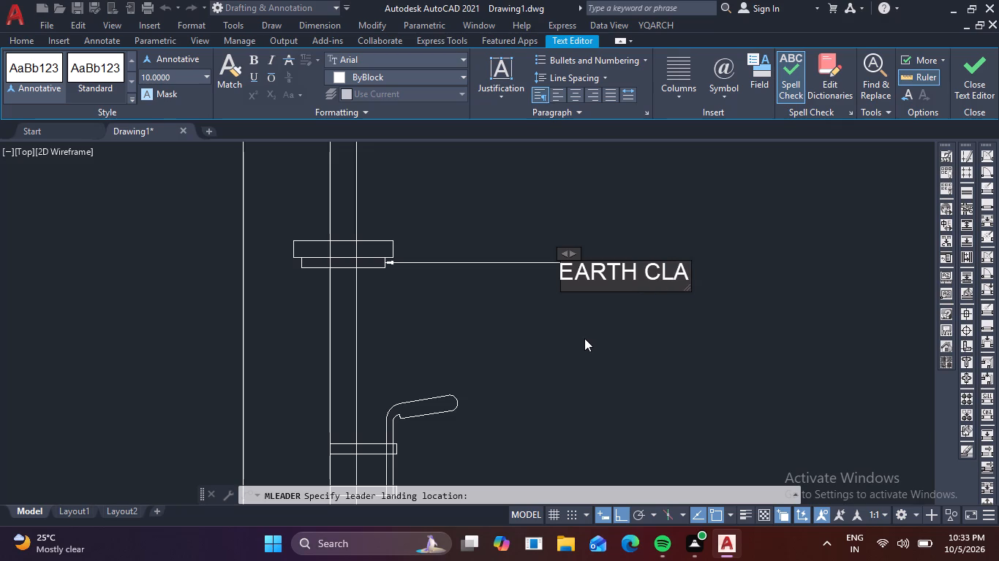
type("MP")
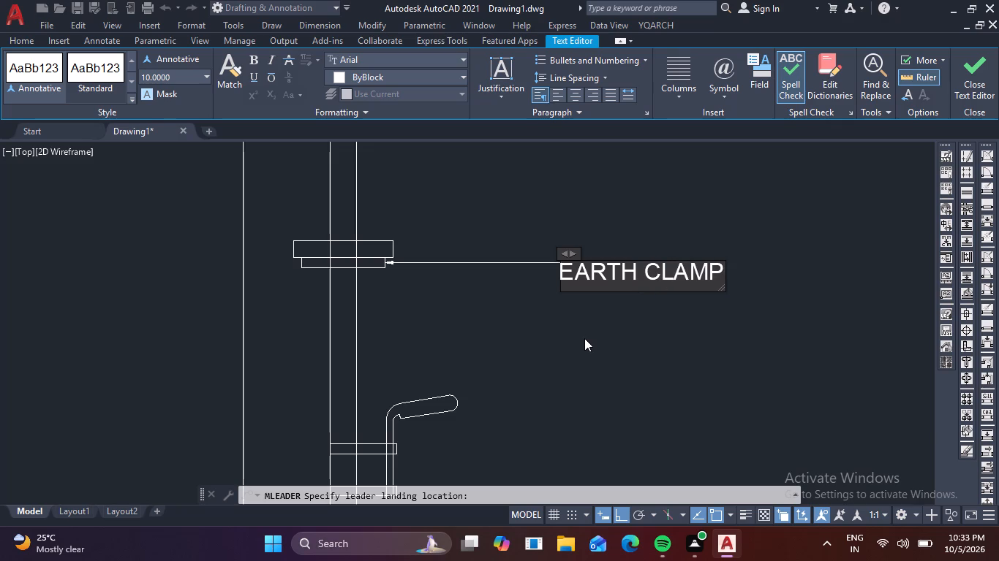
key("space")
type("M.")
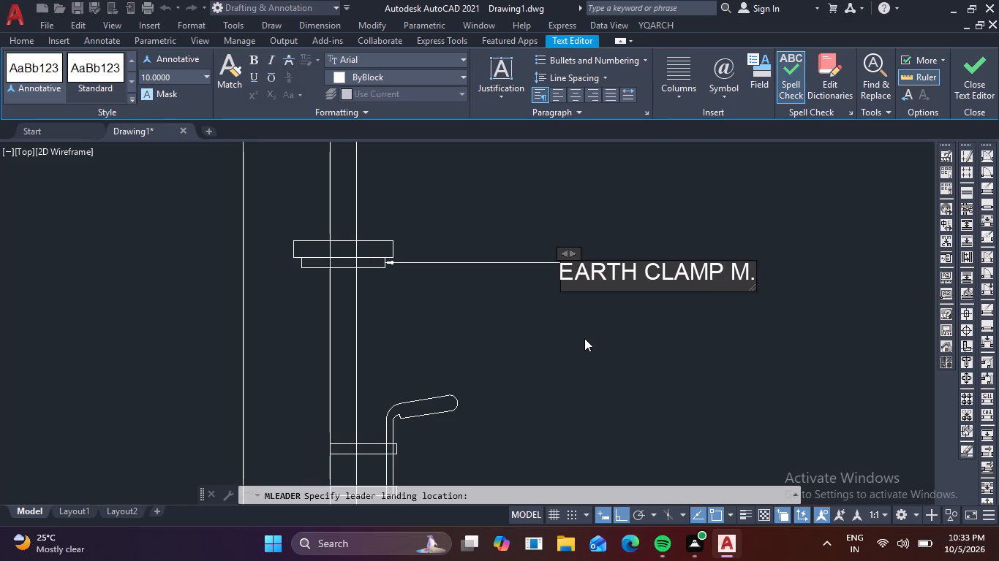
key("s")
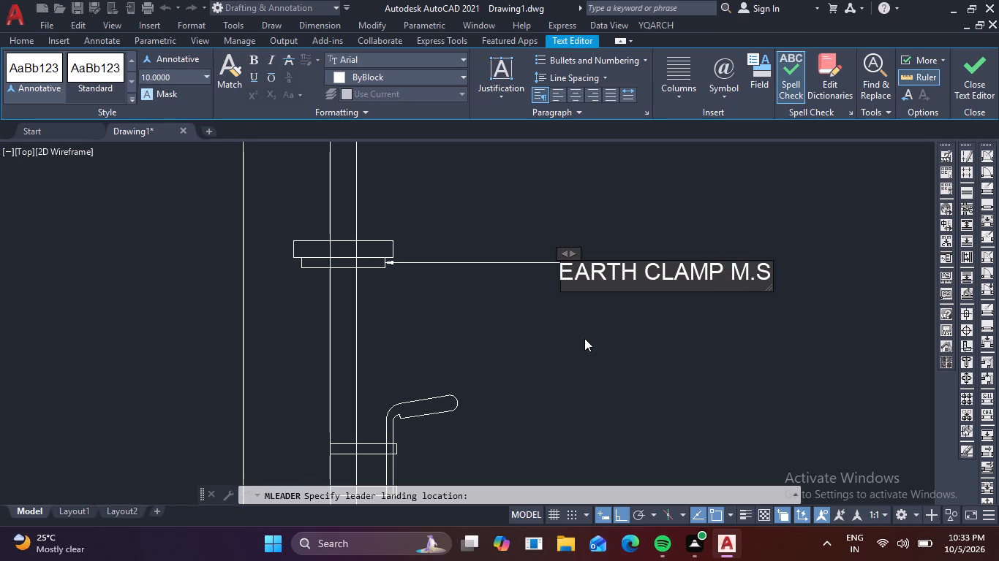
key("period")
Add a second line "FLAT IRON 50X6mm" to the earth clamp label and finish the multileader.
key("Return")
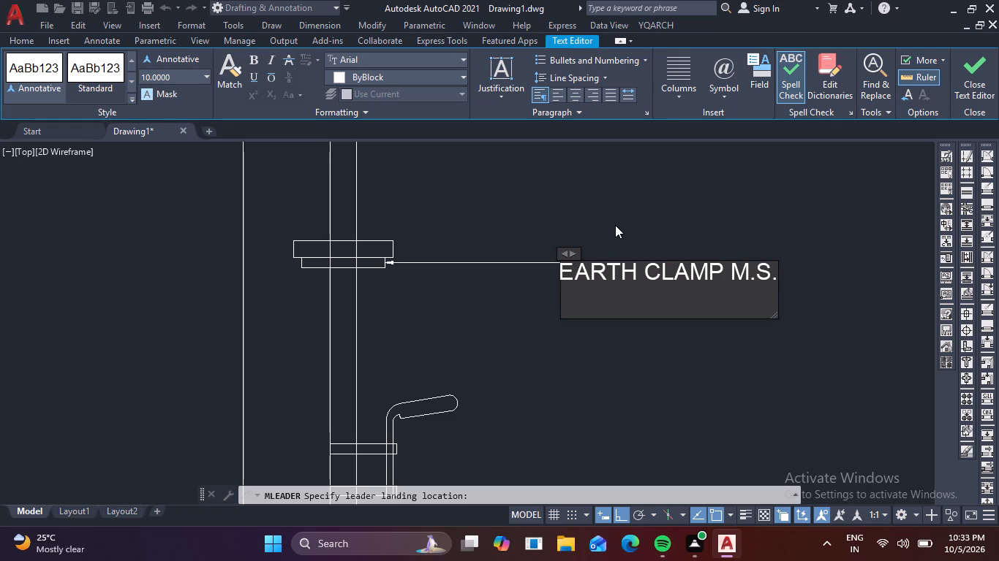
key("f")
key("l")
type("AT")
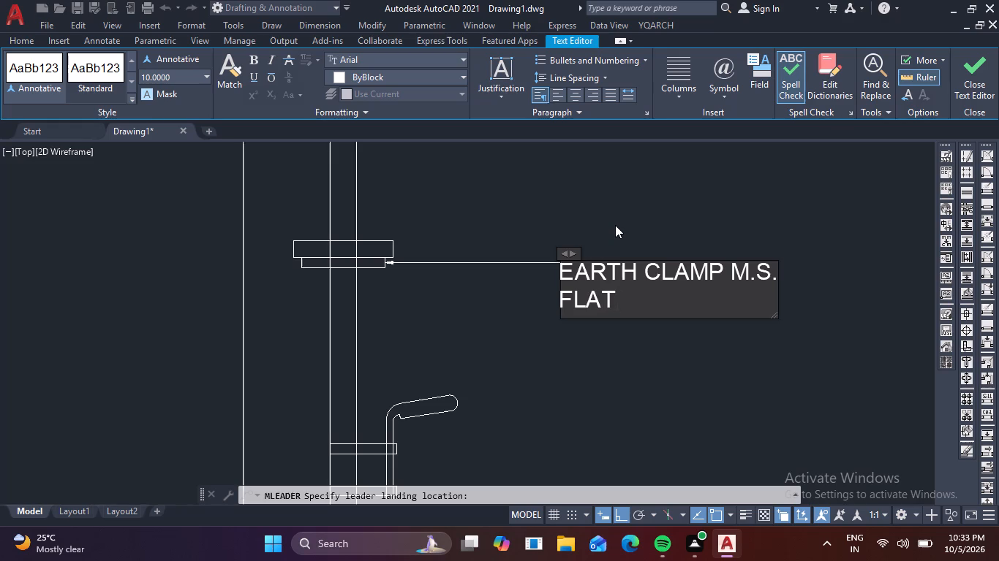
key("space")
type("O")
key("BackSpace")
type("IRON")
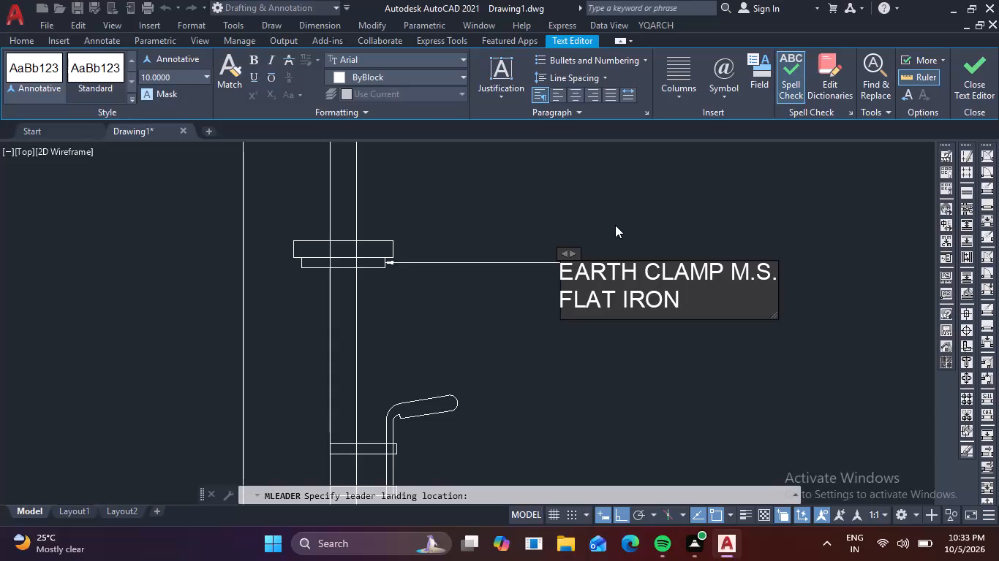
key("space")
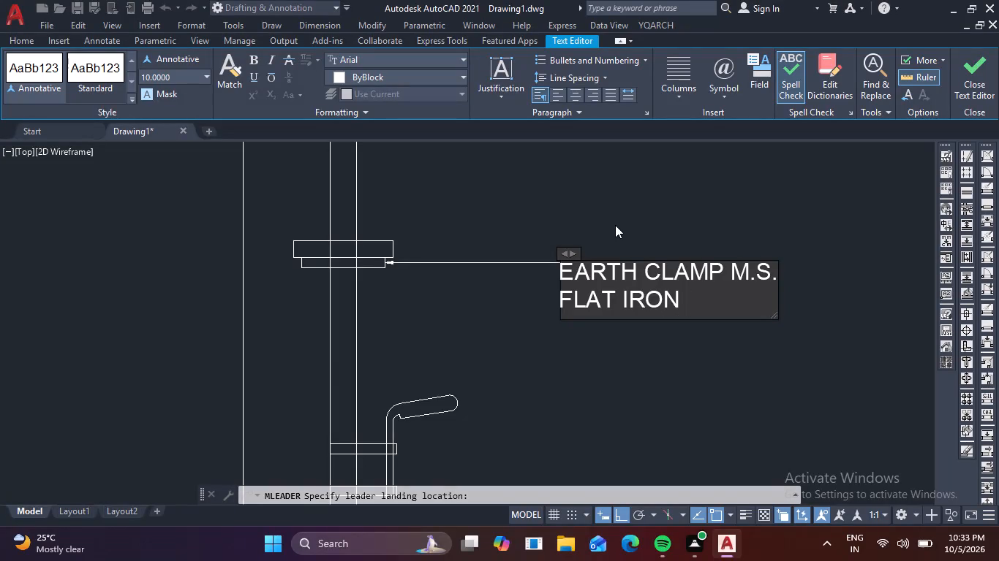
type("50")
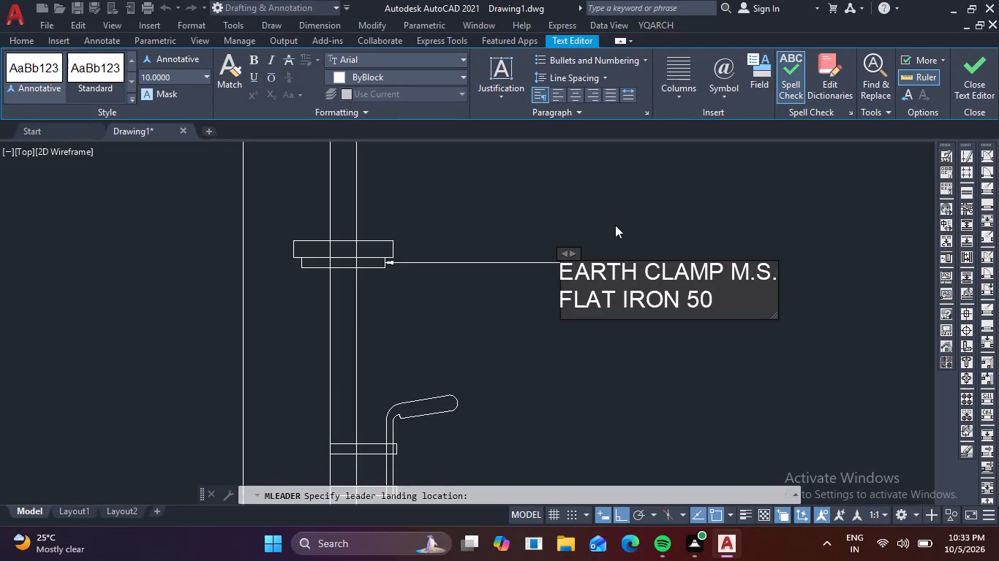
key("x")
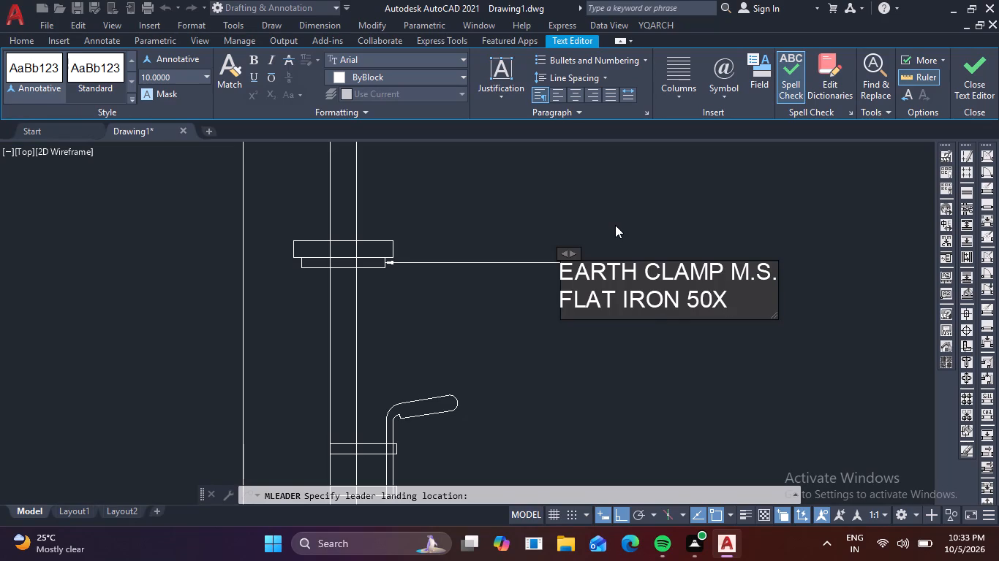
key("6")
type("MM")
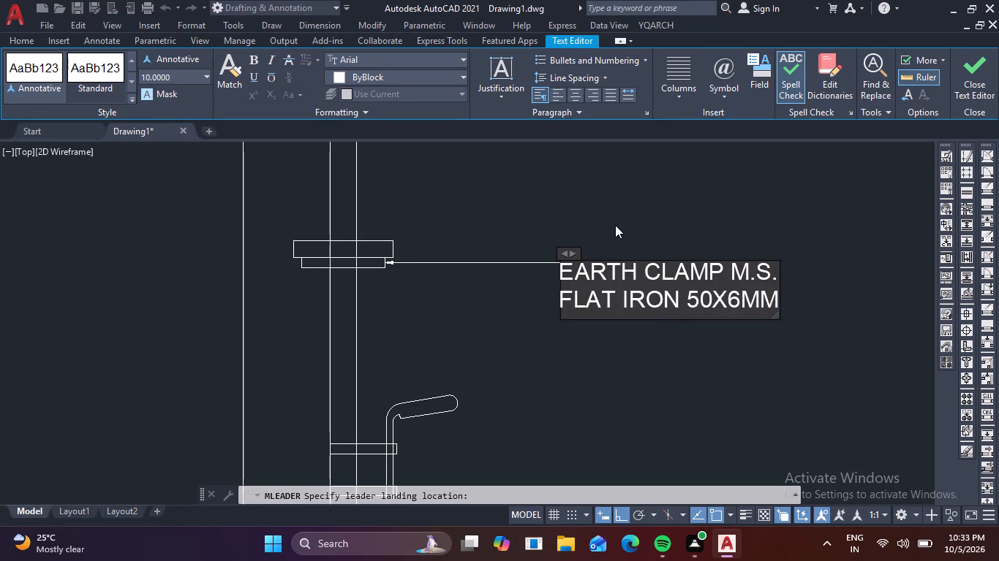
key("BackSpace")
key("BackSpace")
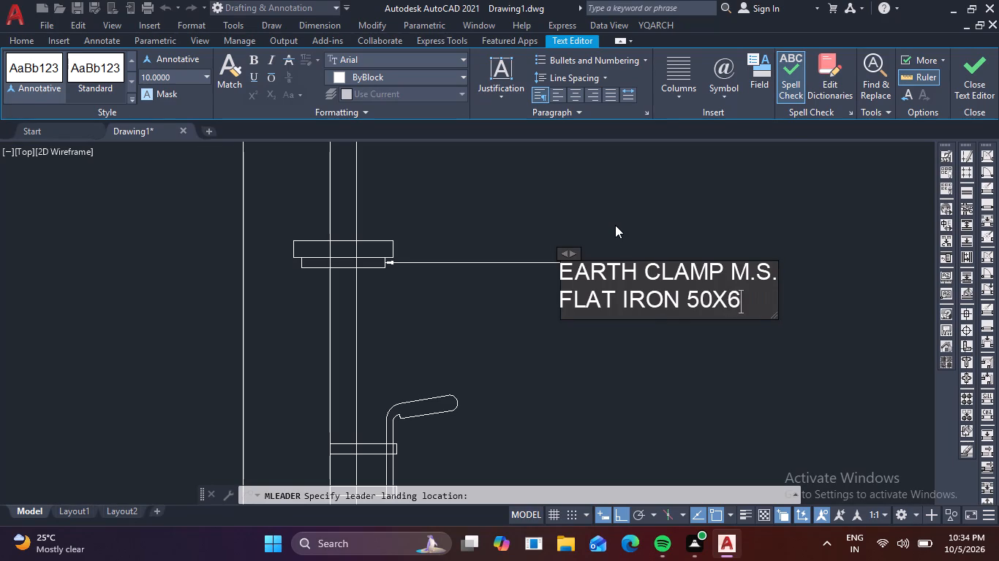
type("mm")
key("Return")
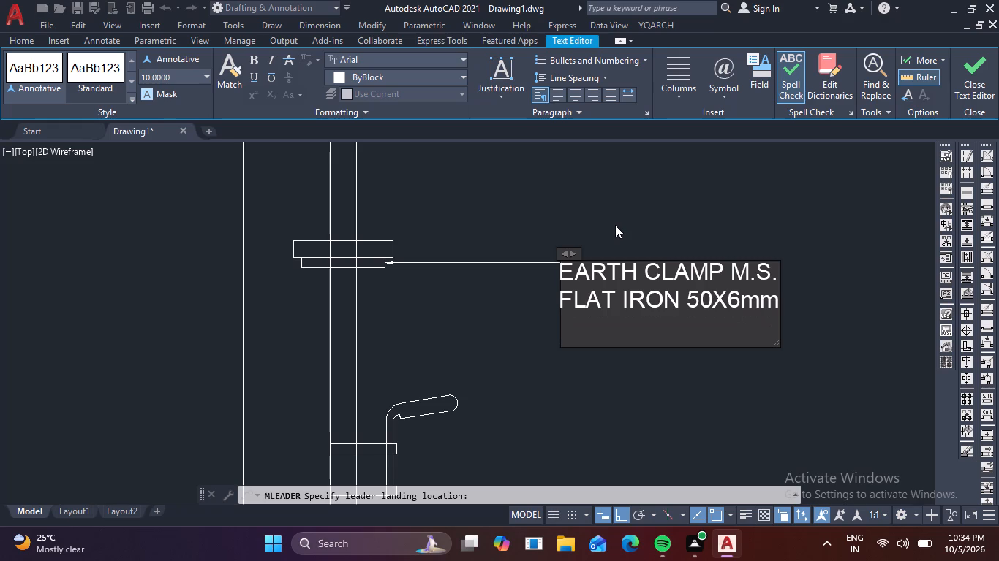
left_click(601, 226)
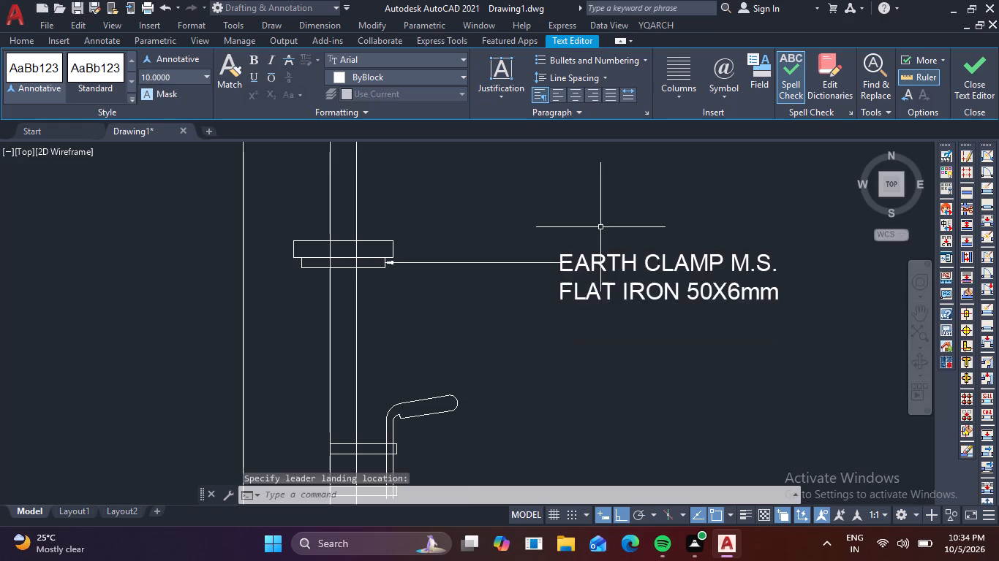
Place a horizontal multileader from the lower end of the lamp bracket's vertical pipe, just below its lower clamp, extending right.
scroll(620, 304, "down", 2)
middle_click_drag(620, 332, 588, 227)
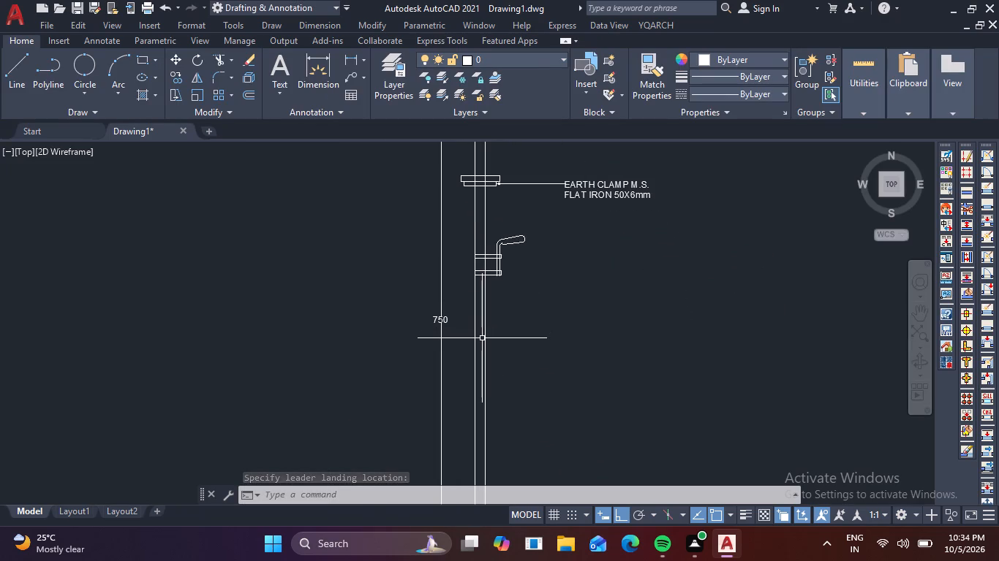
key("space")
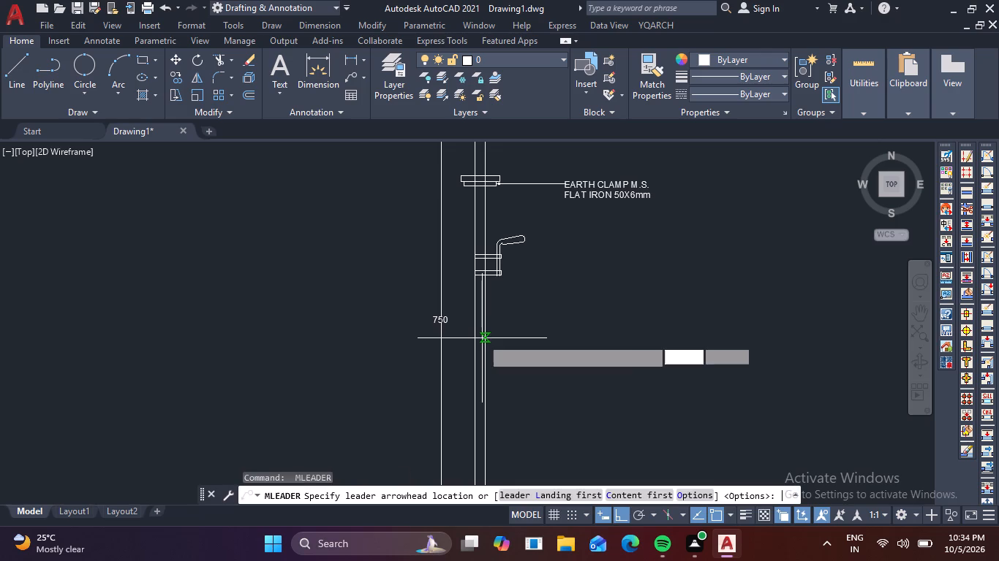
scroll(496, 280, "up", 4)
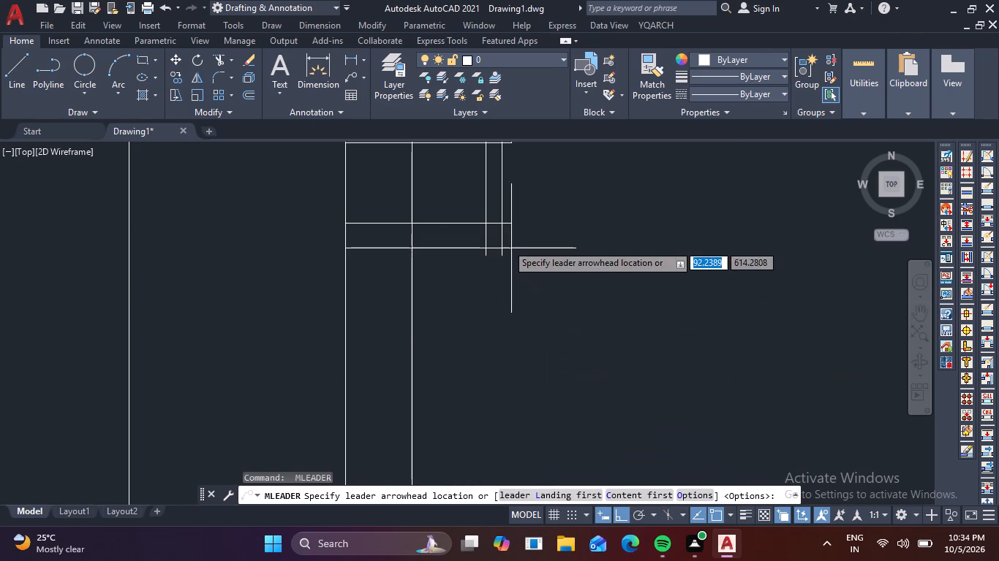
scroll(502, 277, "up", 5)
middle_click_drag(502, 237, 554, 425)
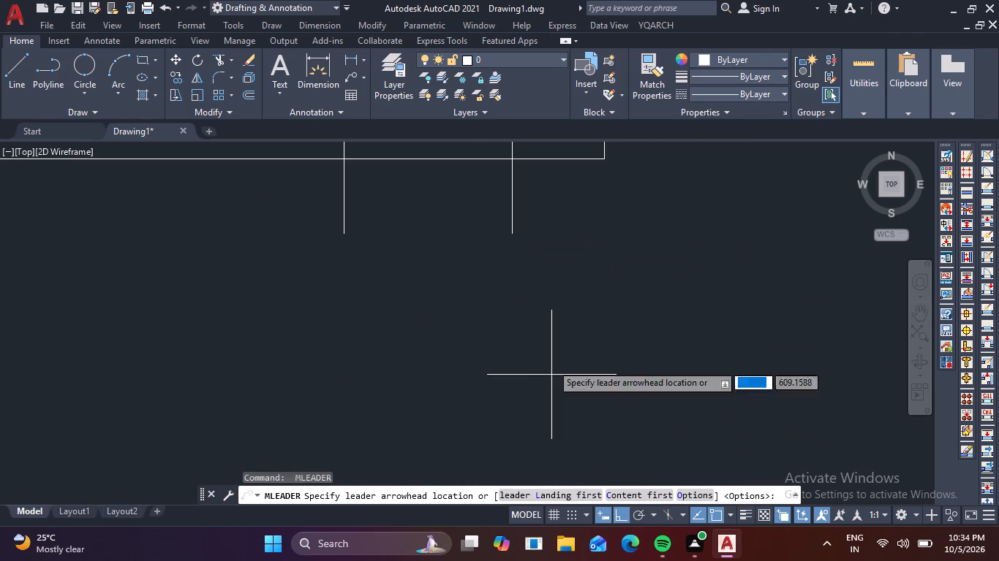
left_click(510, 199)
scroll(727, 202, "down", 4)
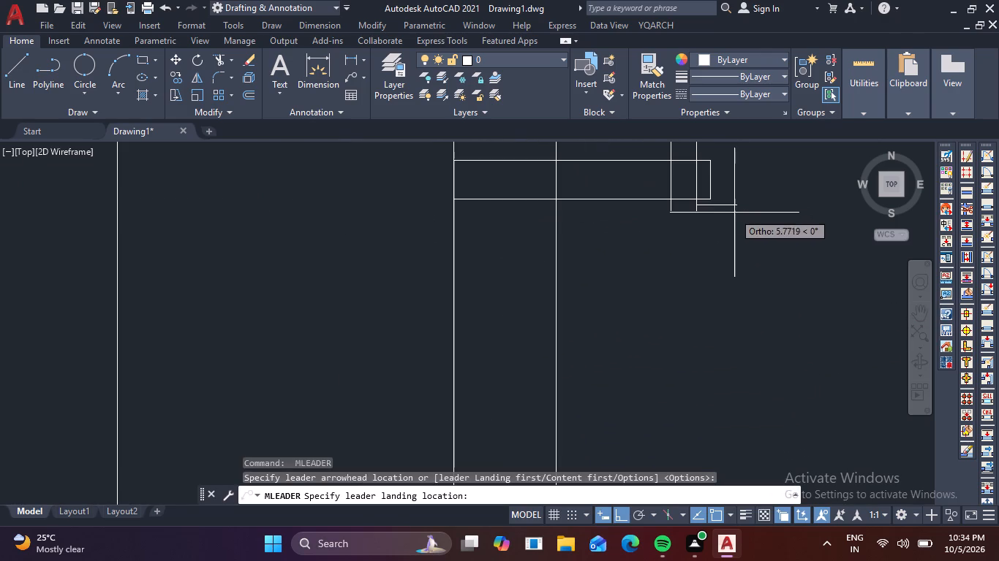
middle_click_drag(736, 213, 354, 296)
scroll(429, 307, "down", 3)
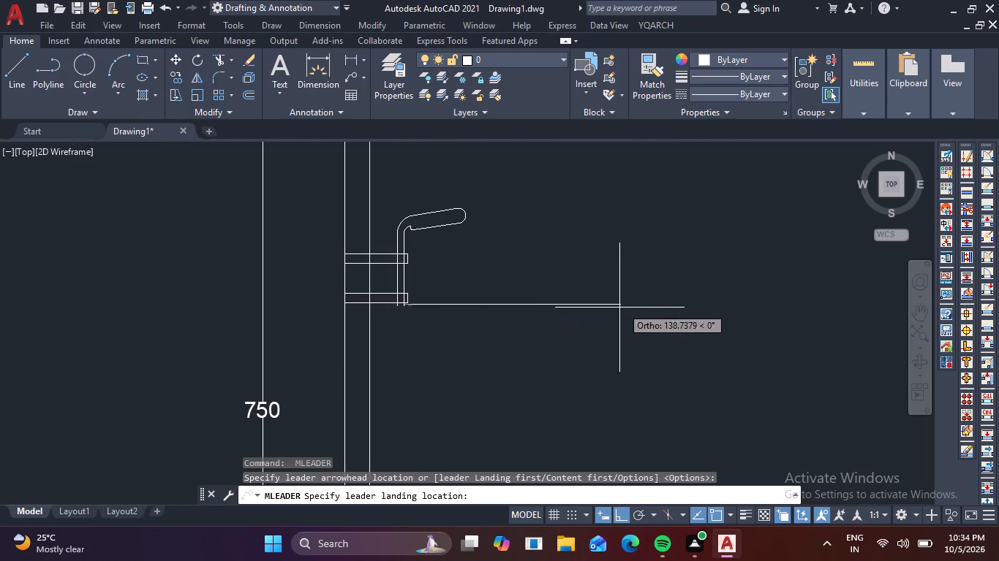
left_click(575, 305)
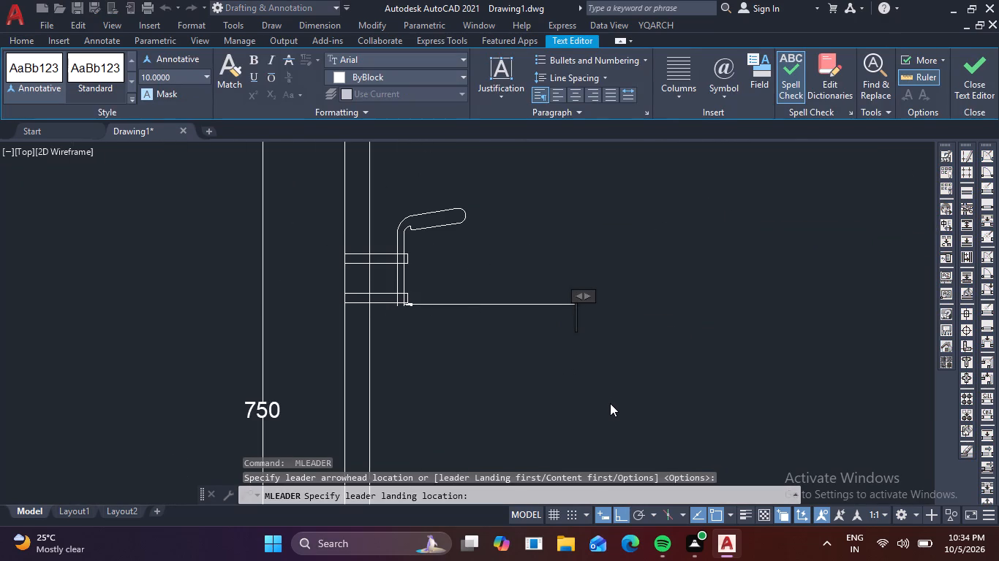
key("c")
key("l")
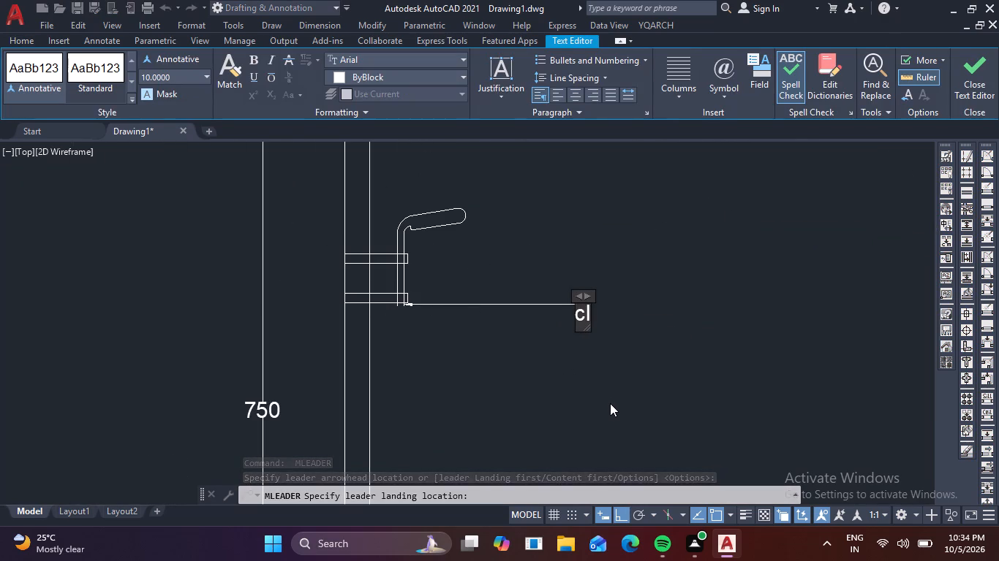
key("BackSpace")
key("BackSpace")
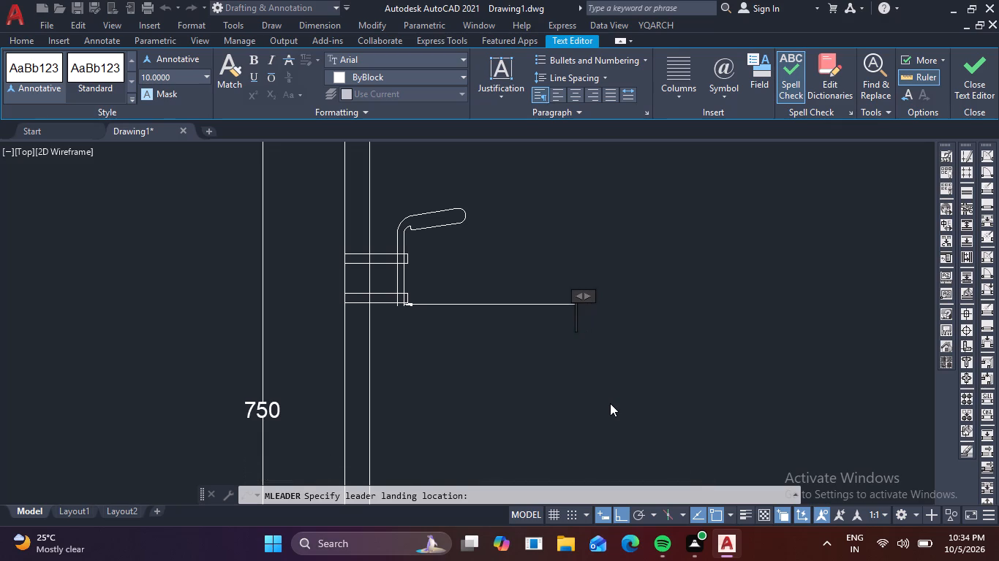
Enter "CLAMP M.S FLAT IRON" in capitals as the first line of the lamp bracket clamp's leader text.
key("c")
key("l")
key("a")
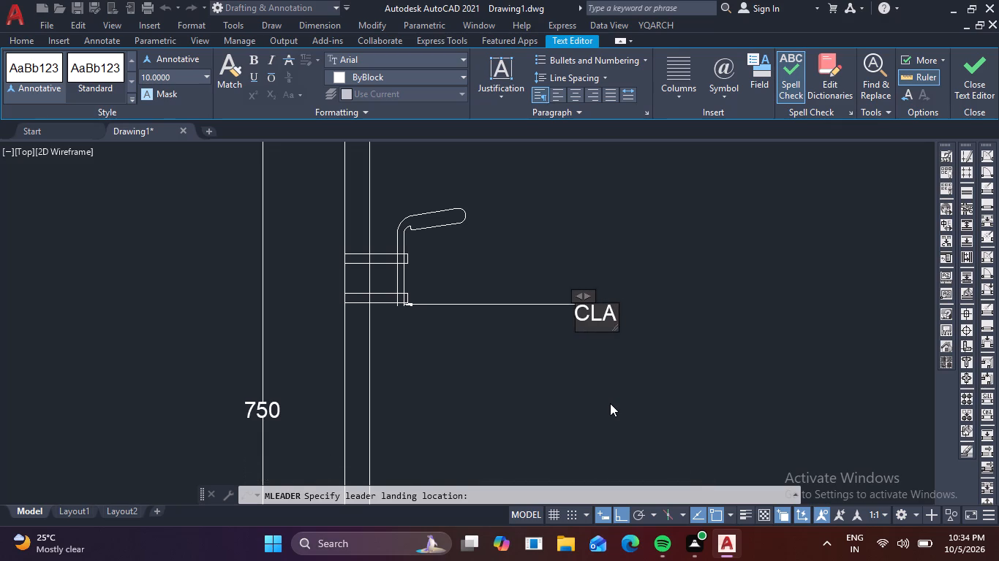
type("MP")
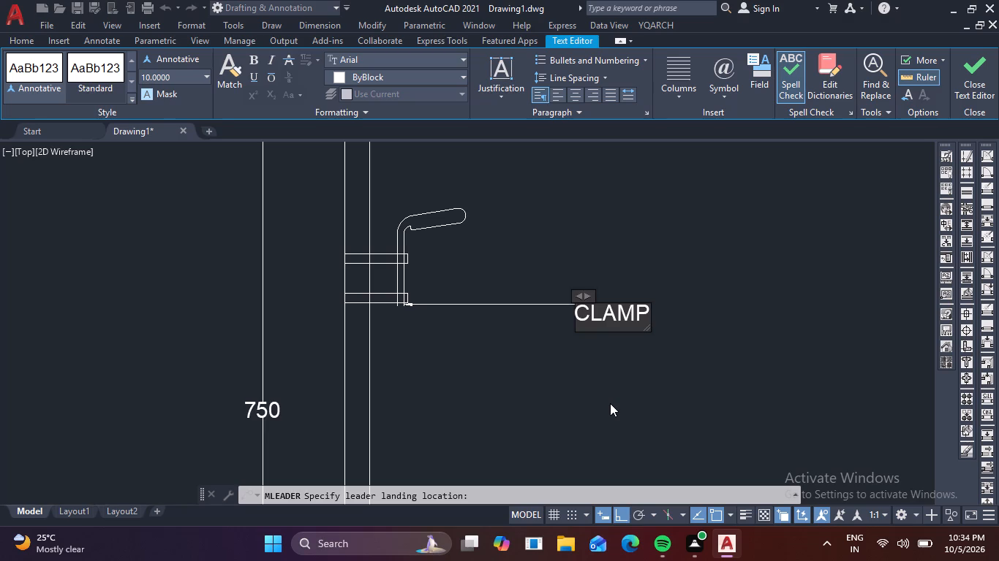
key("space")
key("m")
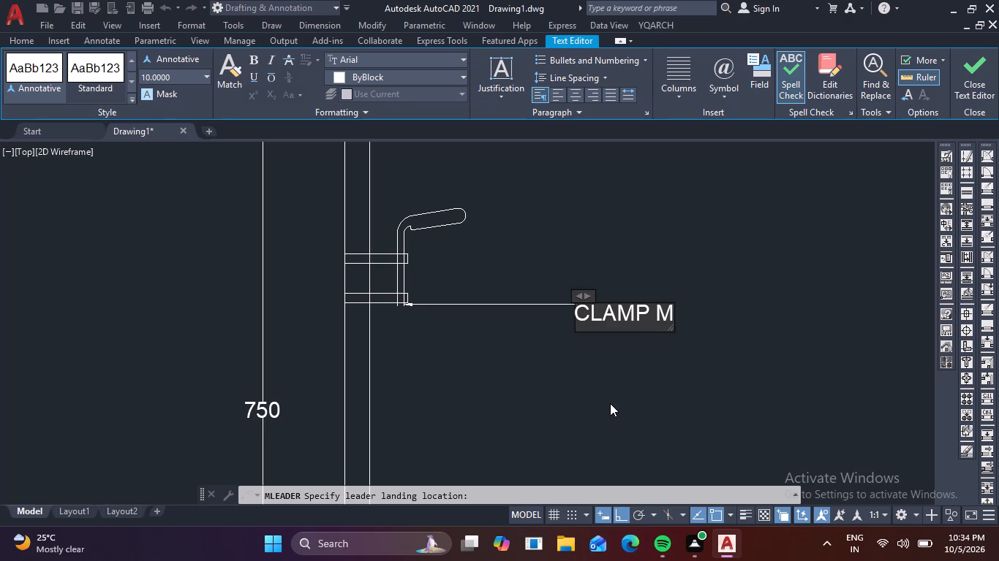
key("period")
key("s")
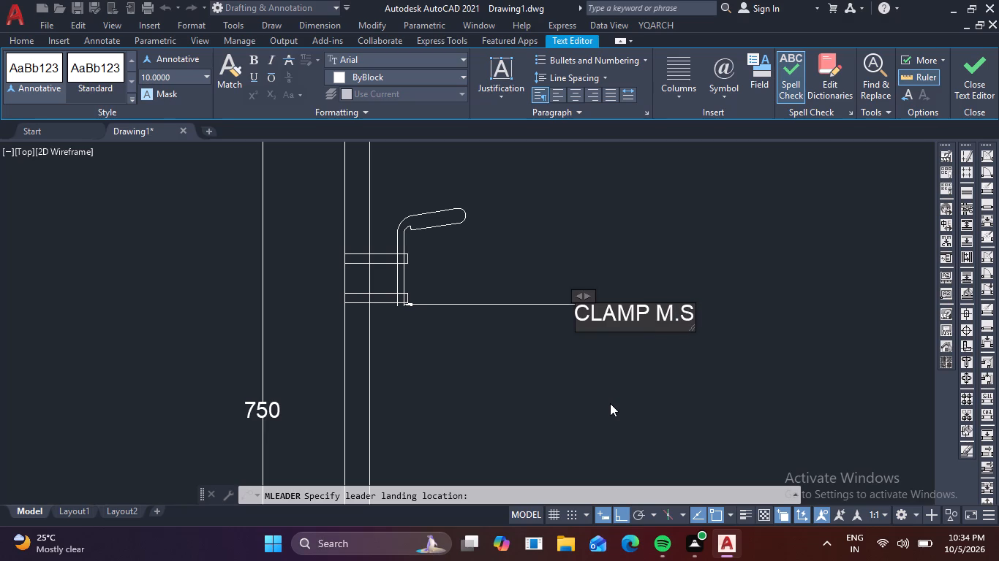
key("space")
type("FA")
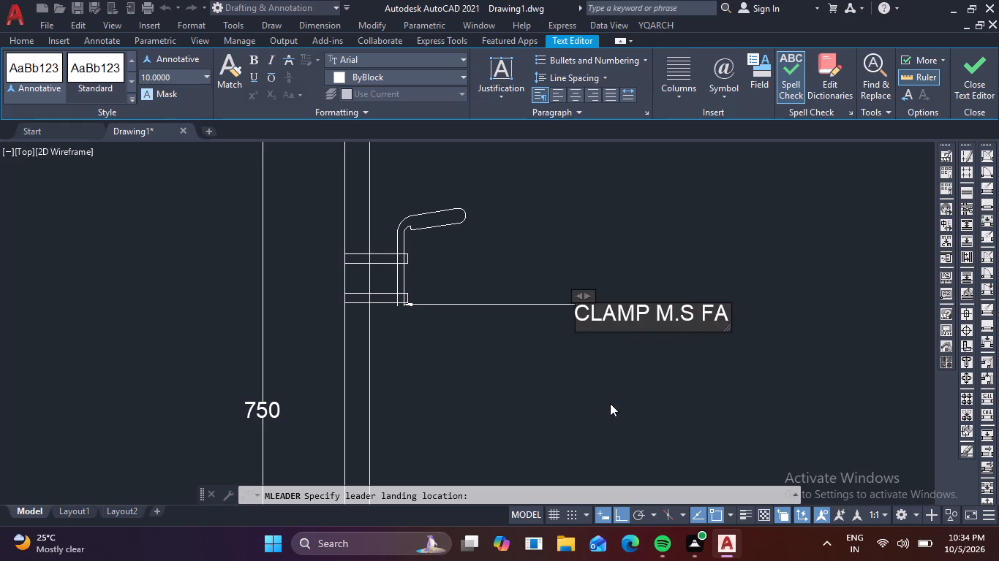
key("BackSpace")
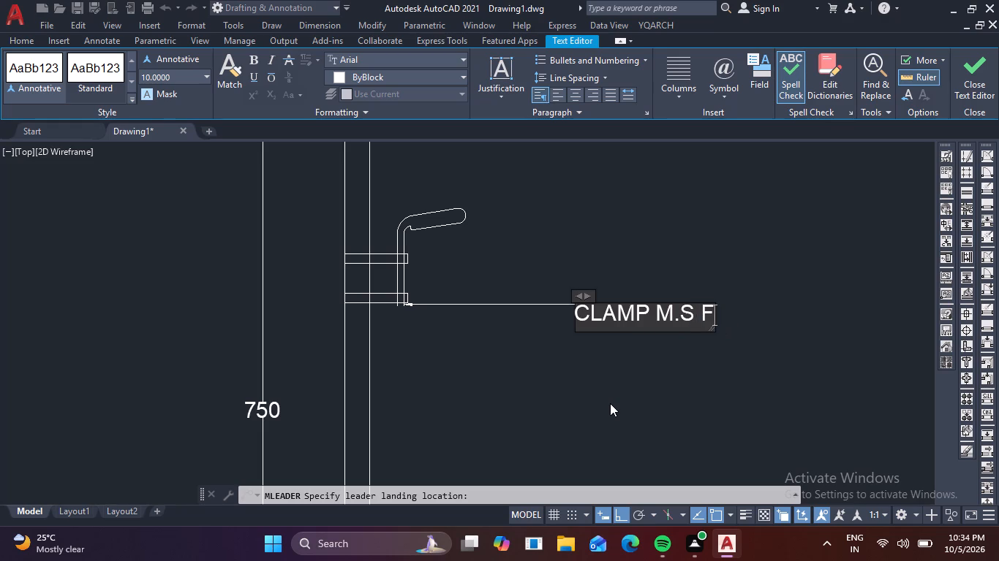
type("LA")
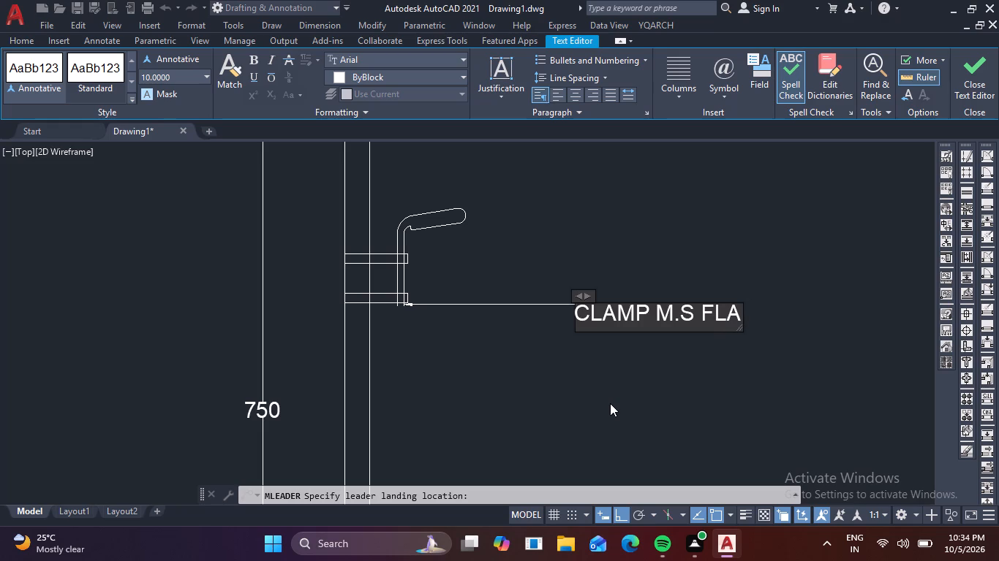
key("t")
key("space")
type("IRON")
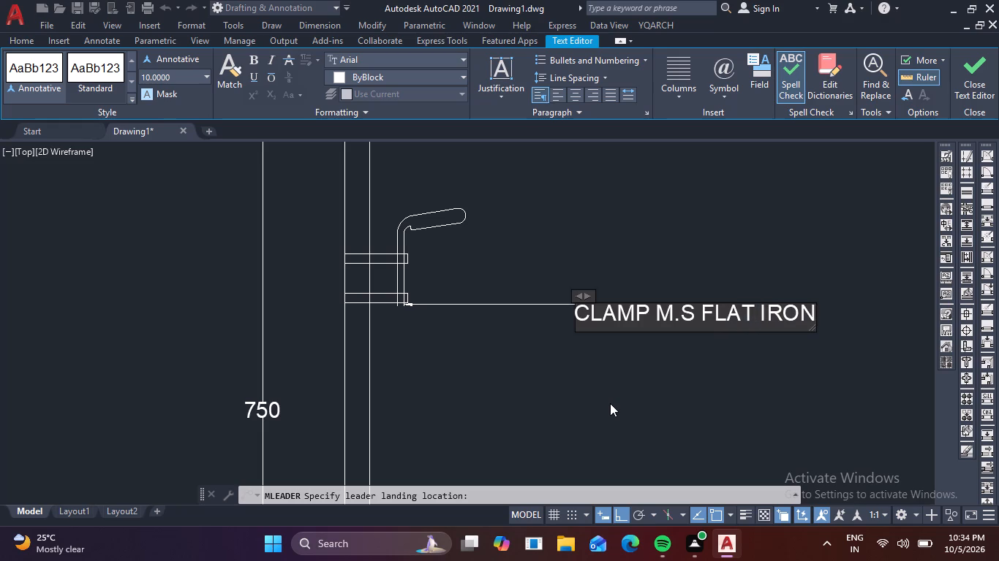
Add a second line "40X6mm" to the lamp bracket clamp's label and finish the multileader.
key("Return")
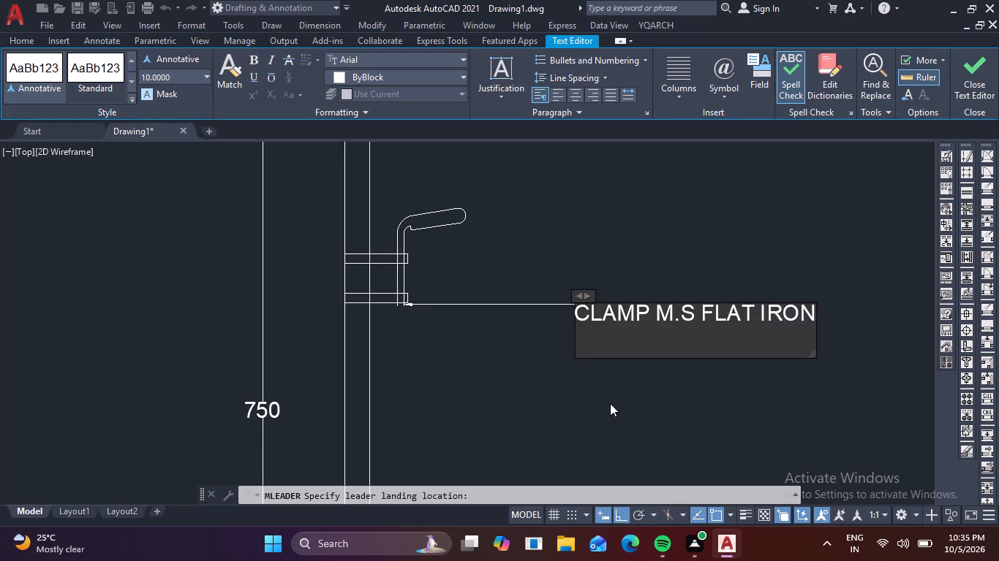
key("4")
key("0")
key("x")
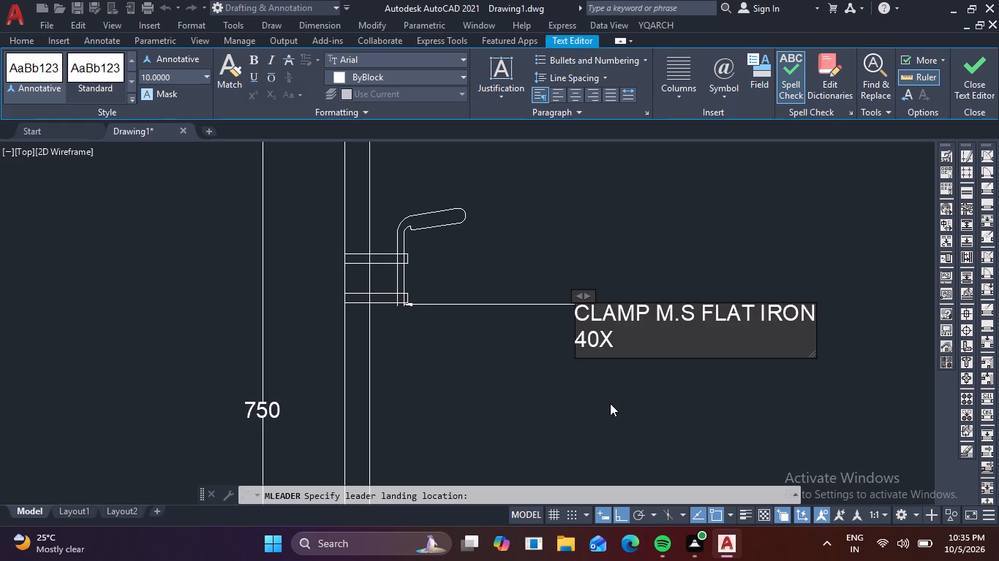
key("6")
type("mm")
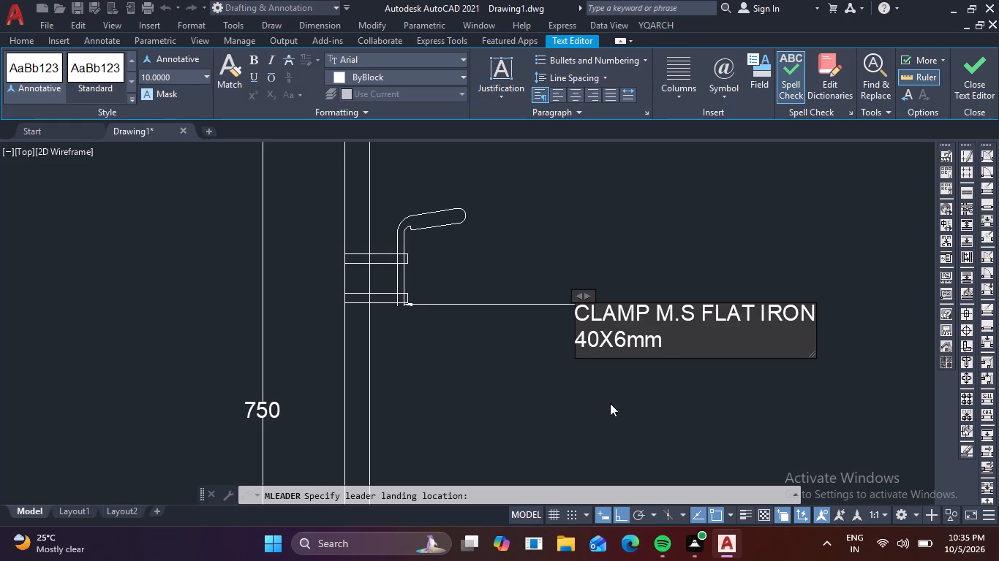
left_click(566, 388)
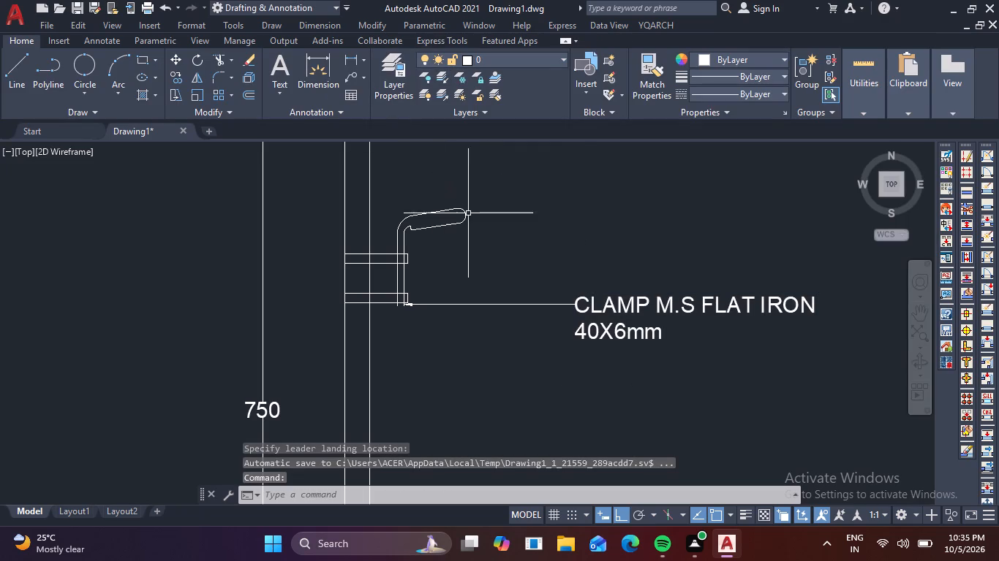
Place a horizontal multileader from the rounded outer end of the lamp head, extending right to roughly above the clamp label.
key("space")
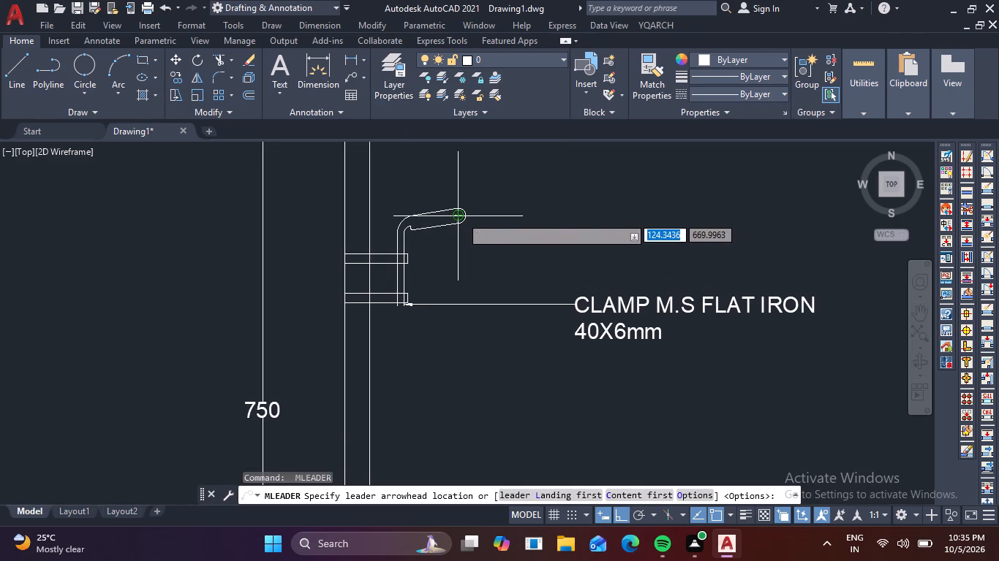
scroll(453, 213, "up", 2)
left_click(474, 217)
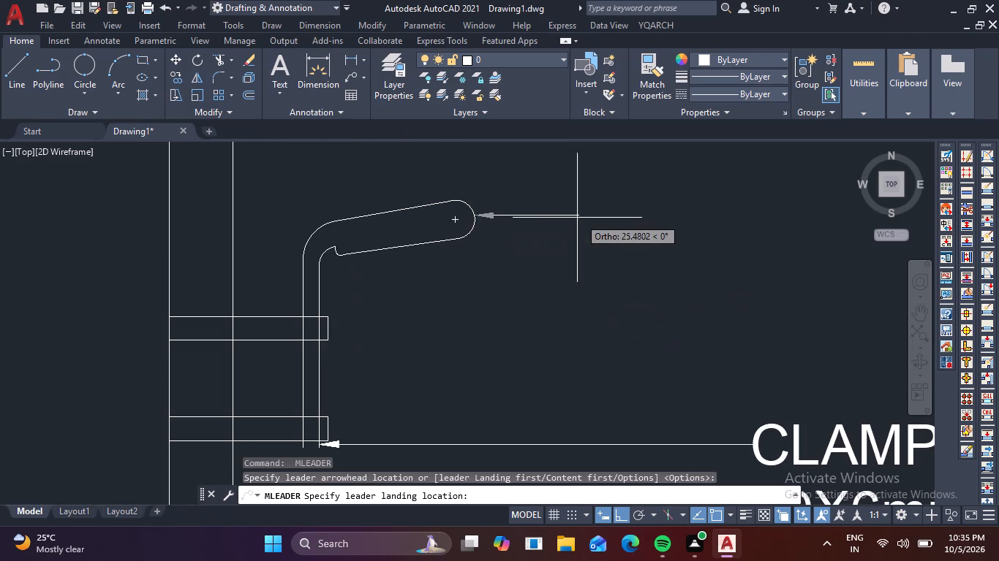
scroll(634, 220, "down", 3)
left_click(657, 228)
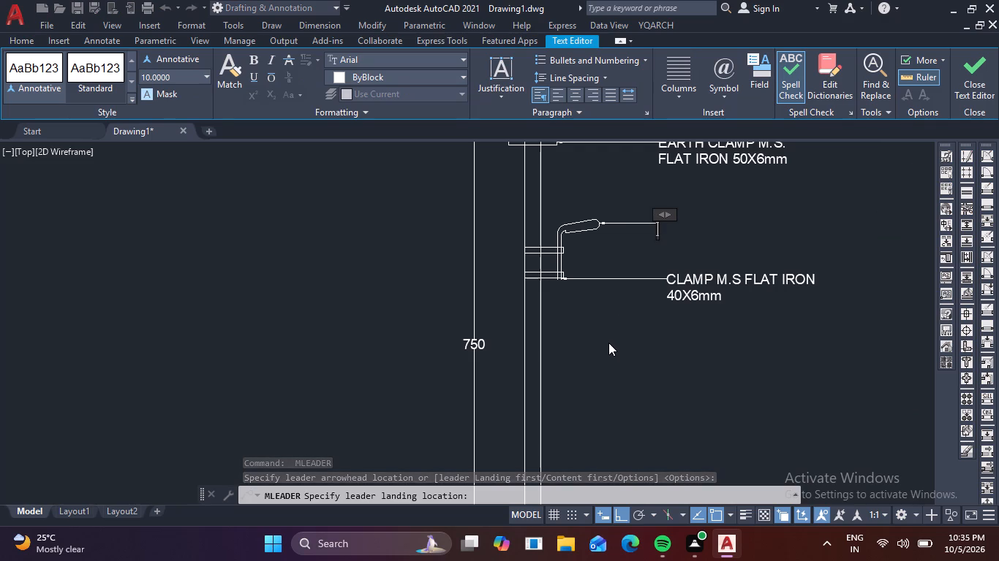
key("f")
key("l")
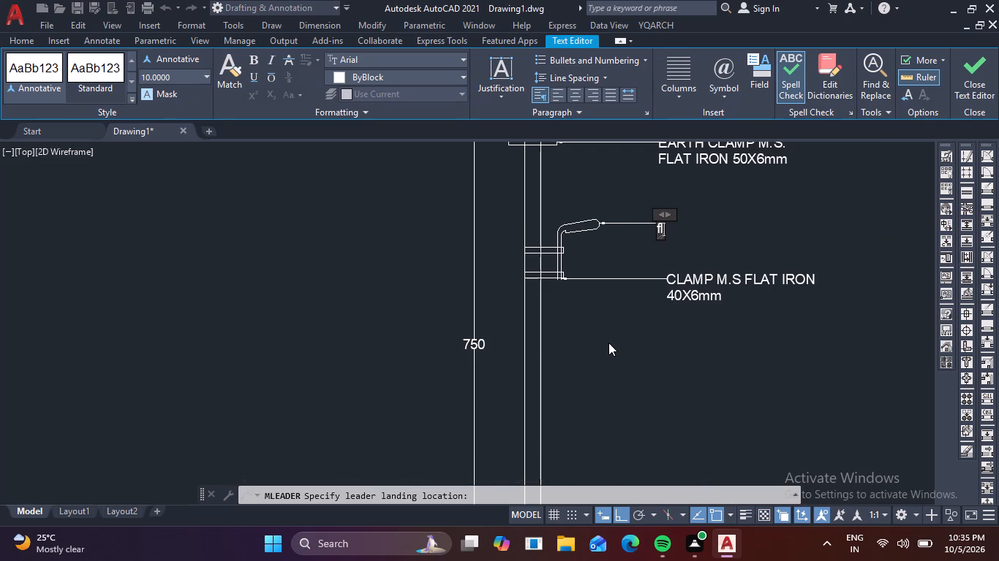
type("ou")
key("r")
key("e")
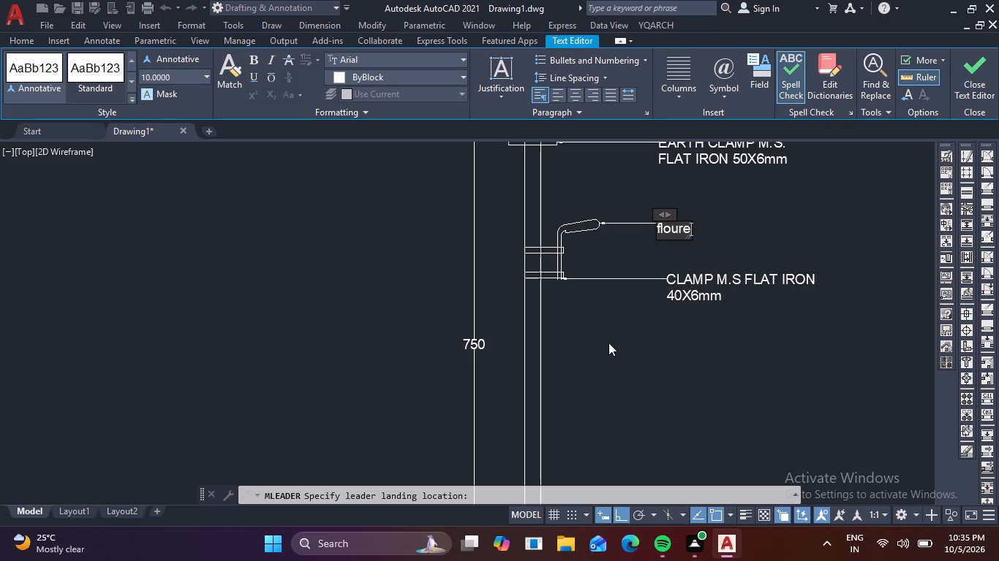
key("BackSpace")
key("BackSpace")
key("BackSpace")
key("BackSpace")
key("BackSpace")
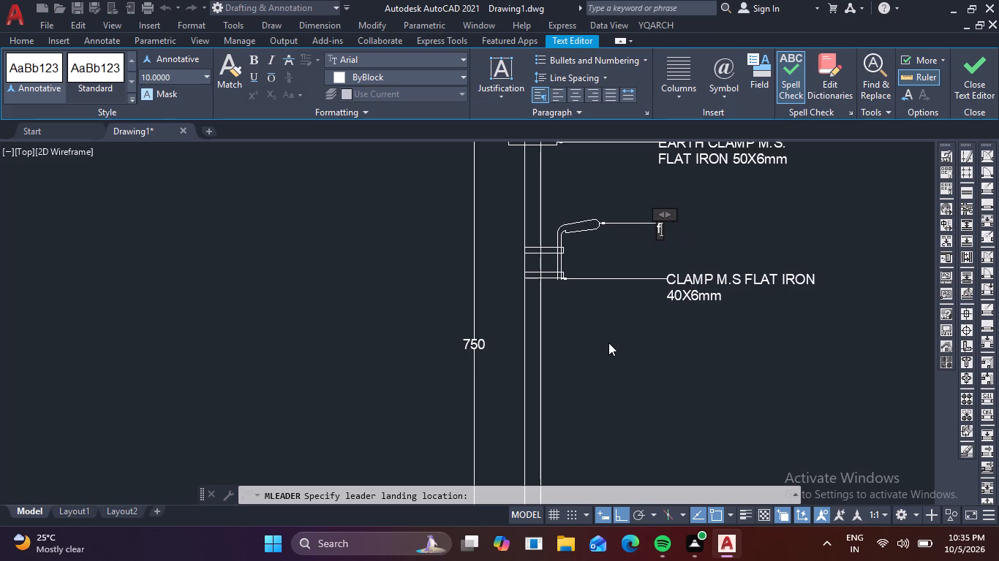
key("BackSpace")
Enter "FLOURESCENTLAMP" in capitals as the lamp head's leader text and finish the multileader.
key("f")
key("l")
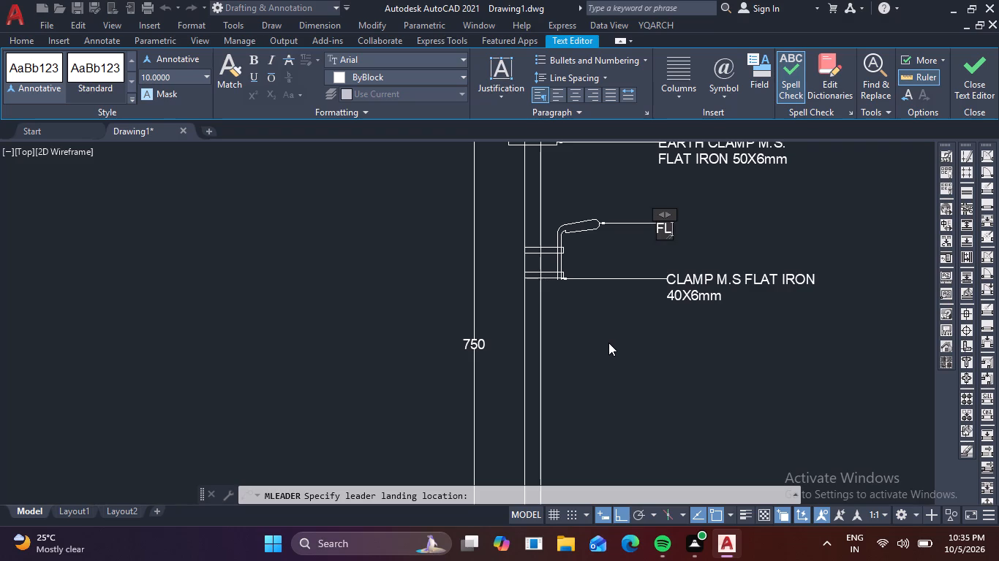
type("OU")
type("RE")
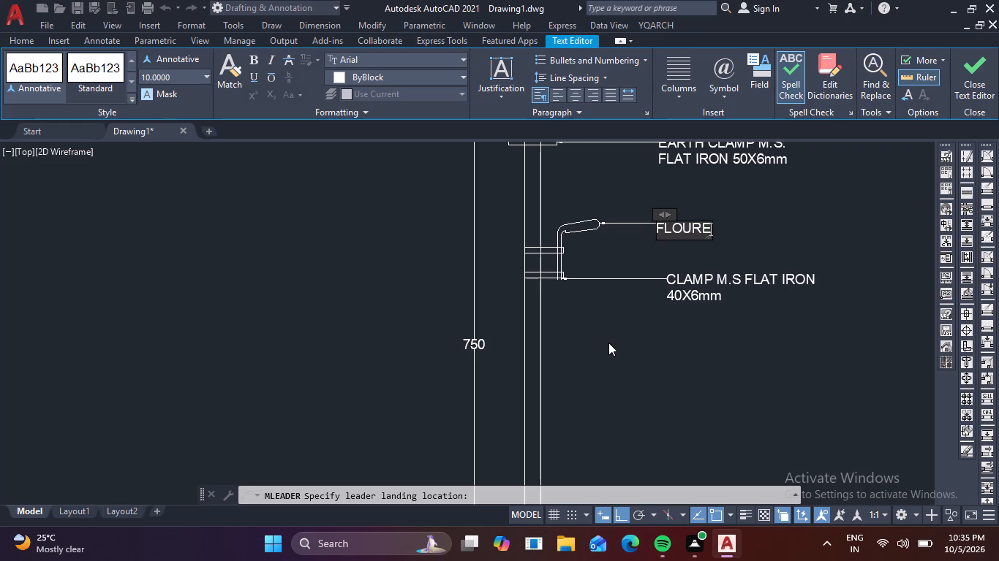
type("SC")
key("e")
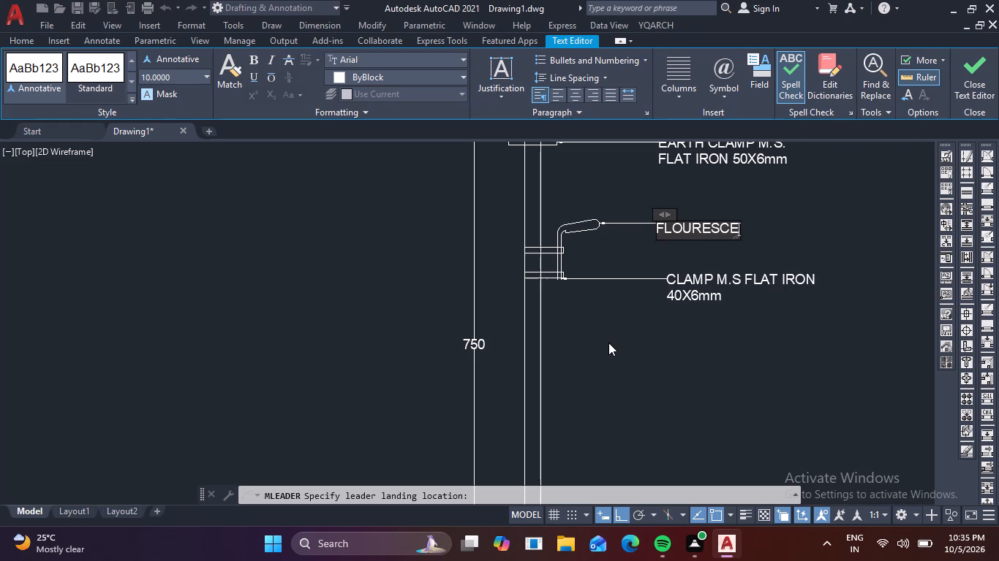
type("NT")
key("l")
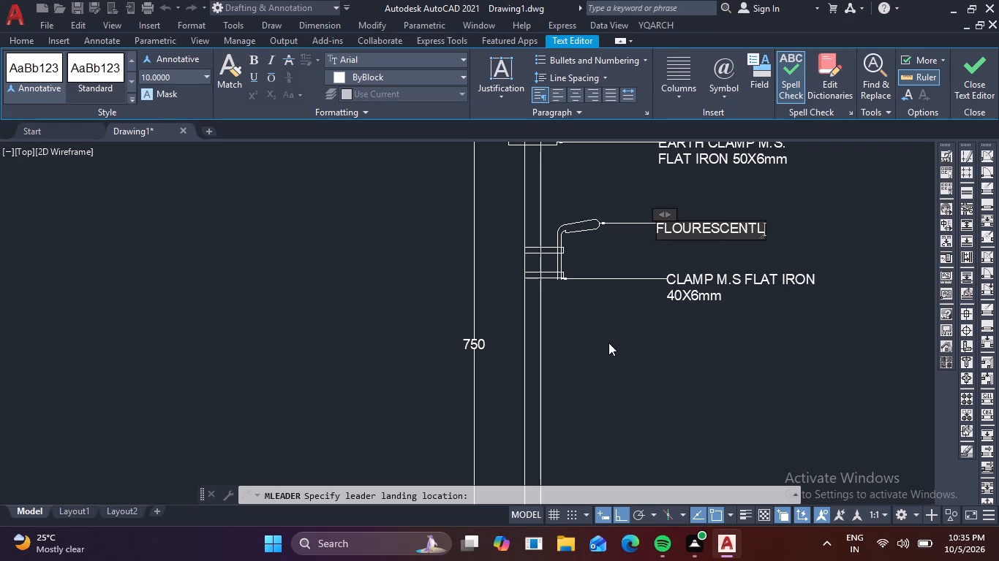
key("a")
type("MP")
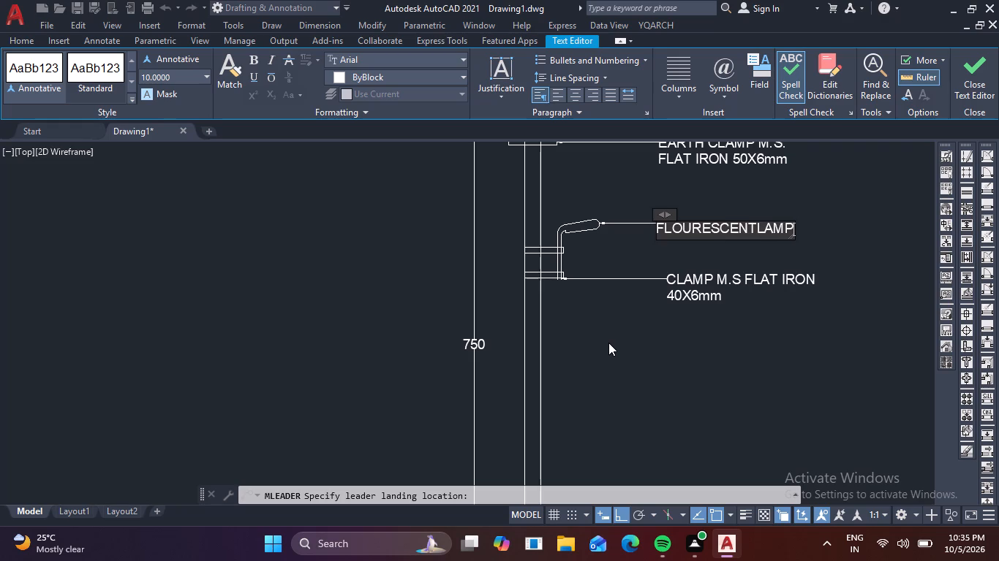
left_click(606, 401)
Start a wide multiline text box beside the pole base, to the right of the 45 dimension.
scroll(655, 346, "down", 1)
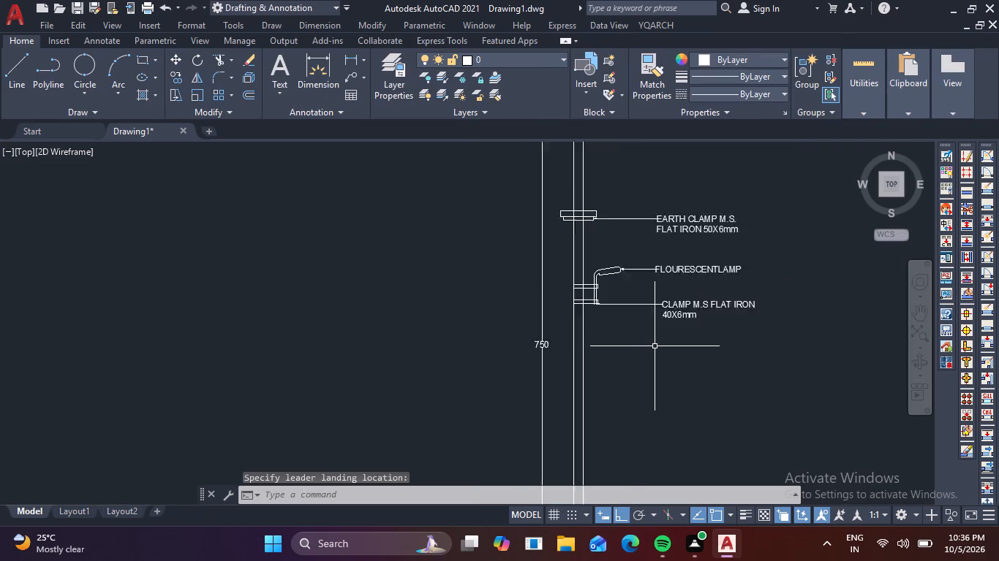
scroll(655, 346, "down", 2)
middle_click_drag(655, 354, 645, 316)
middle_click_drag(641, 307, 638, 297)
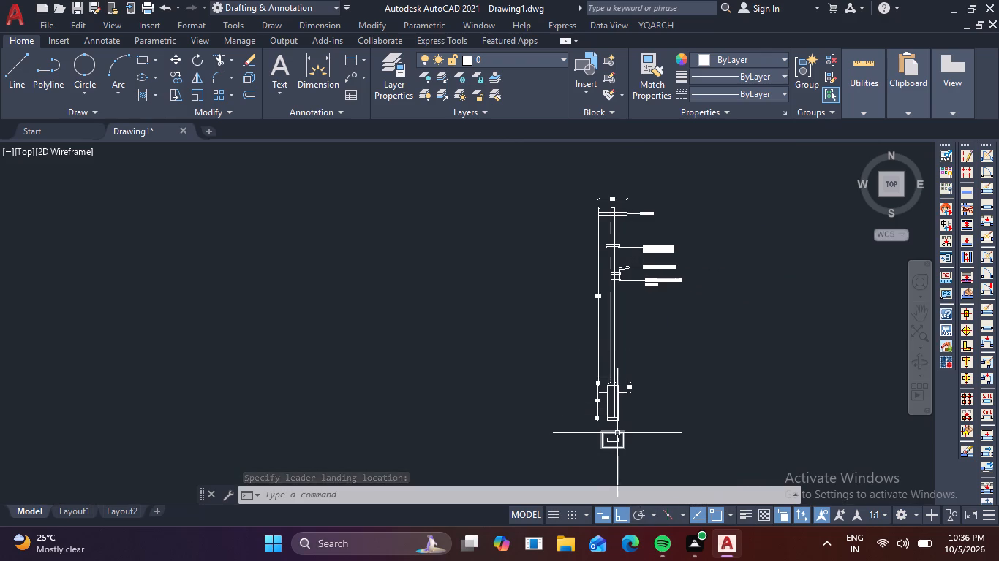
scroll(684, 391, "up", 3)
scroll(538, 397, "up", 2)
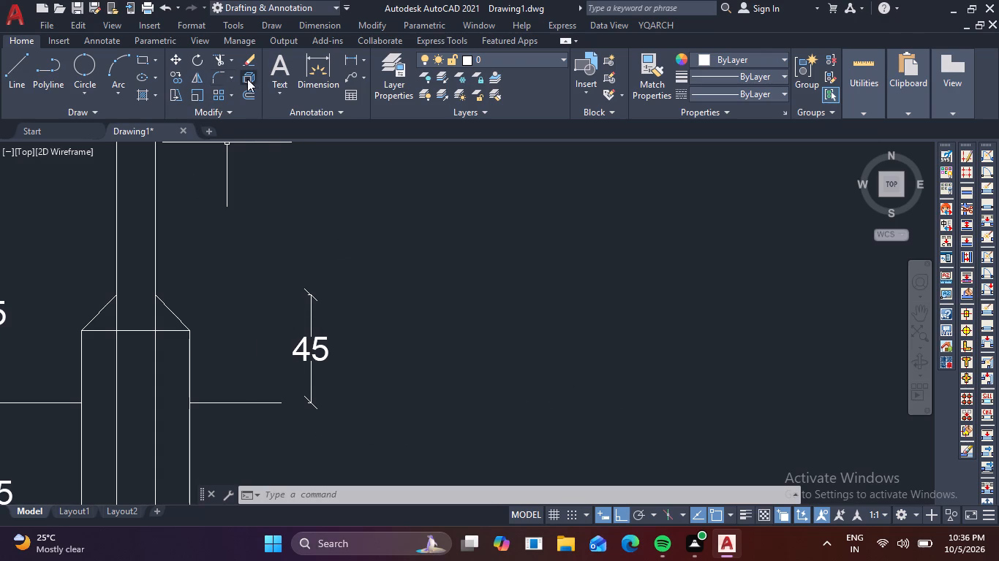
left_click(272, 69)
left_click(374, 229)
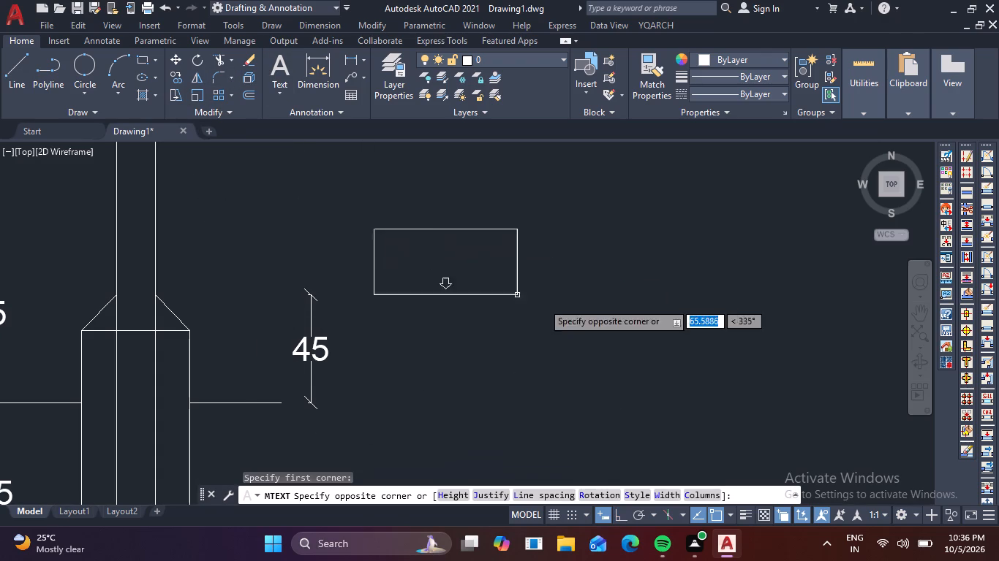
left_click(803, 341)
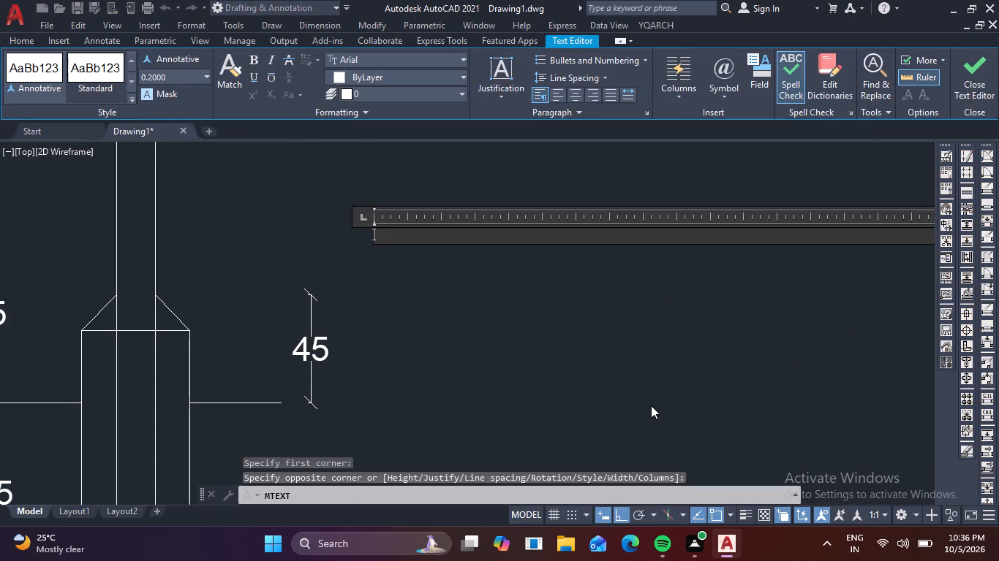
Enter "PCC 1:3:6 TYPEC-1" in capitals on one line as the base note's text.
type("PCC")
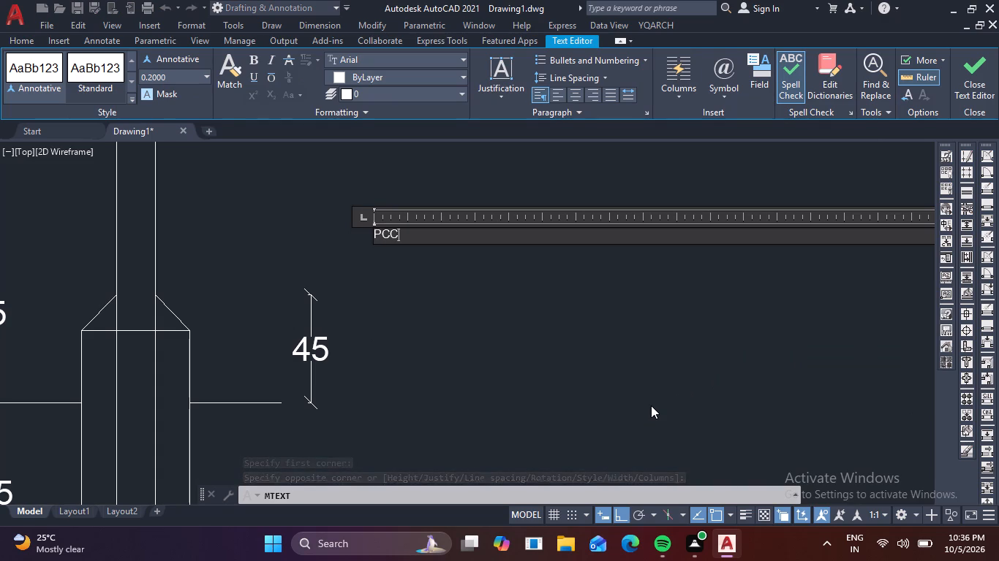
key("3")
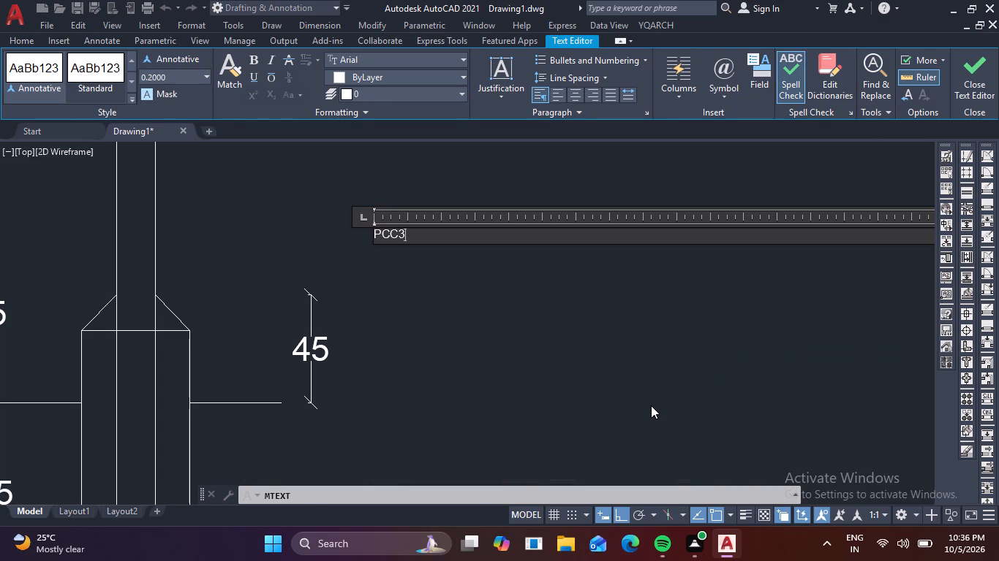
key("Return")
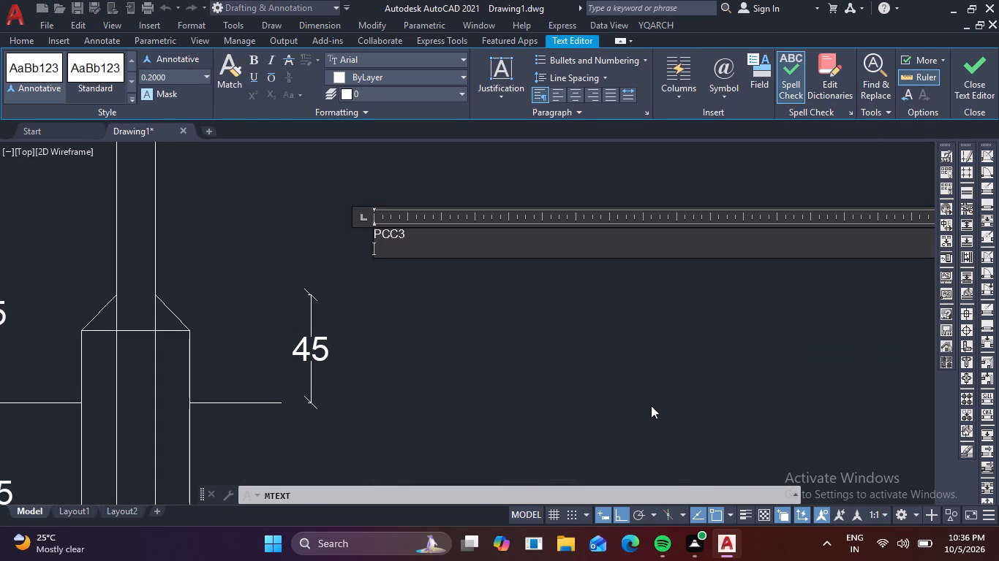
key("BackSpace")
key("BackSpace")
key("space")
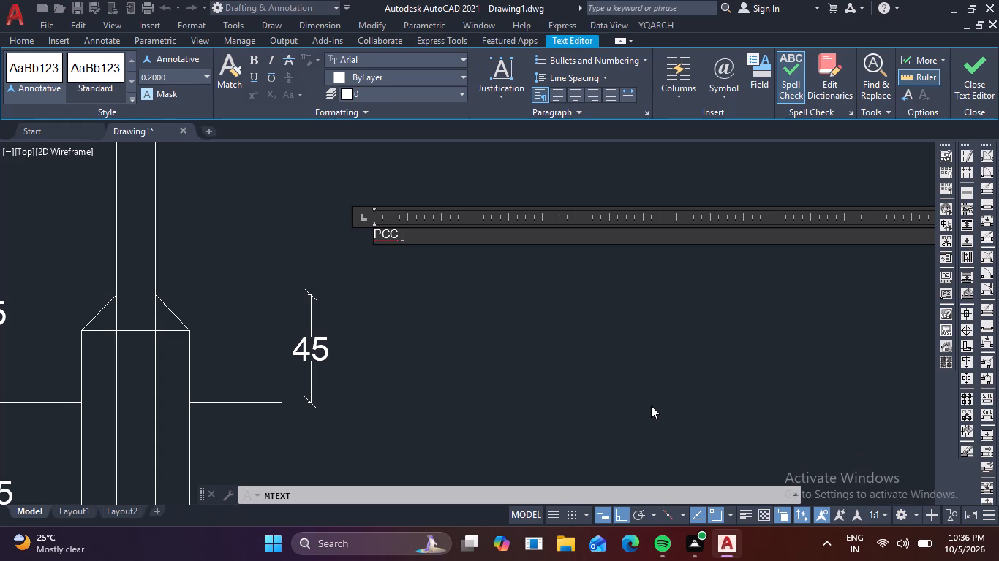
key("1")
key("shift+colon")
key("3")
key("shift+colon")
key("6")
key("space")
type("TY")
key("p")
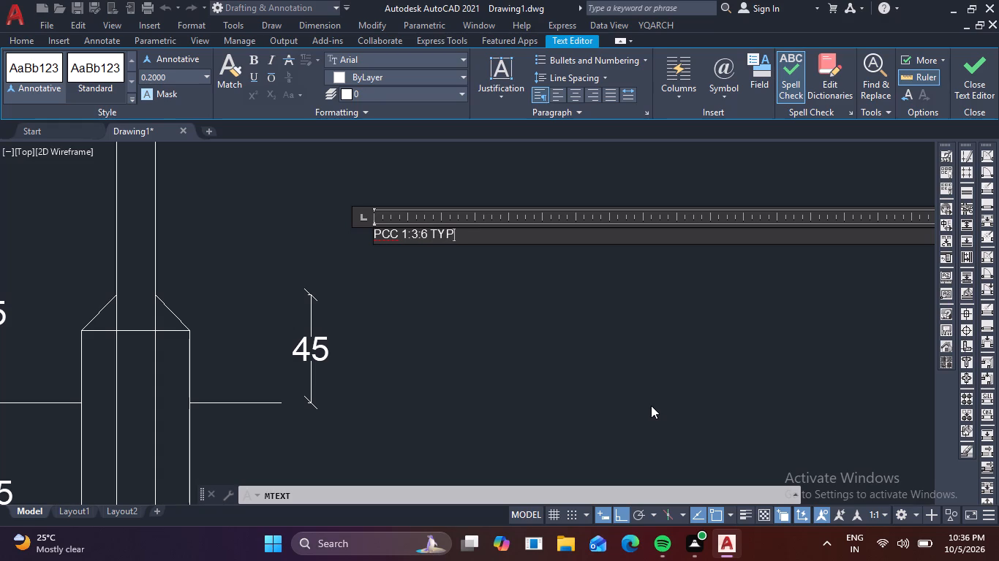
key("e")
key("c")
key("minus")
key("1")
Set the text height of the whole PCC base note to 5 and finish the multiline text.
left_click_drag(486, 236, 358, 237)
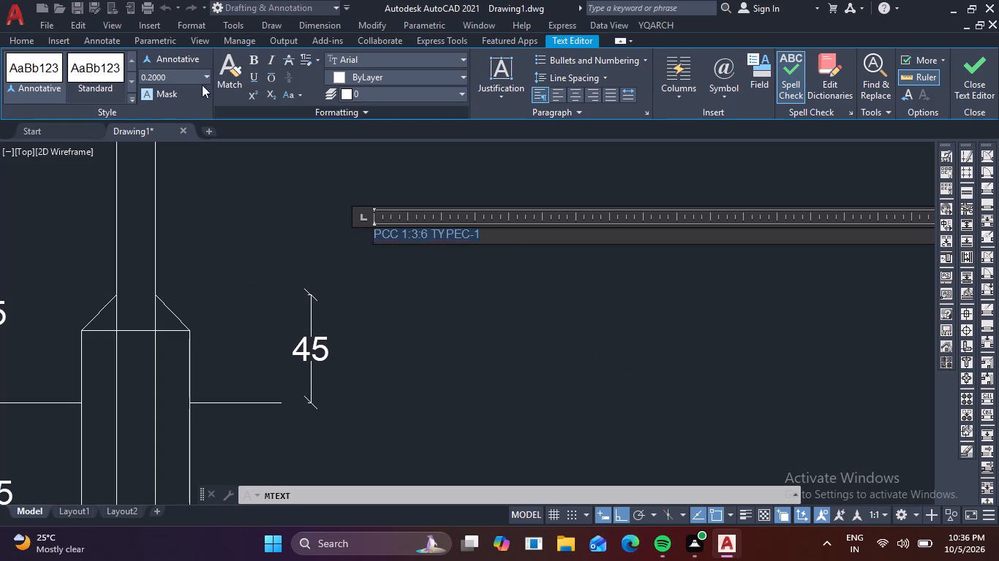
left_click(207, 77)
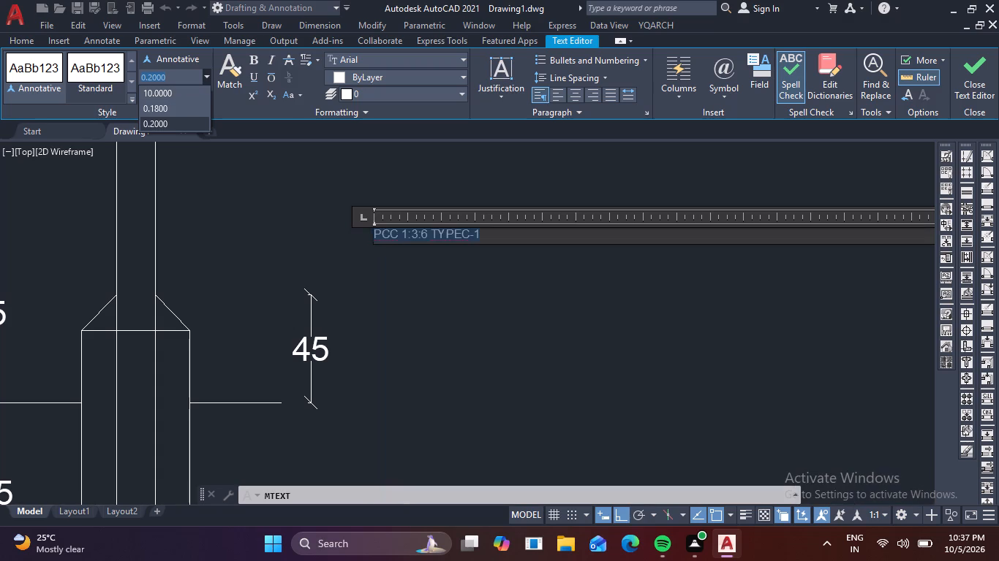
key("5")
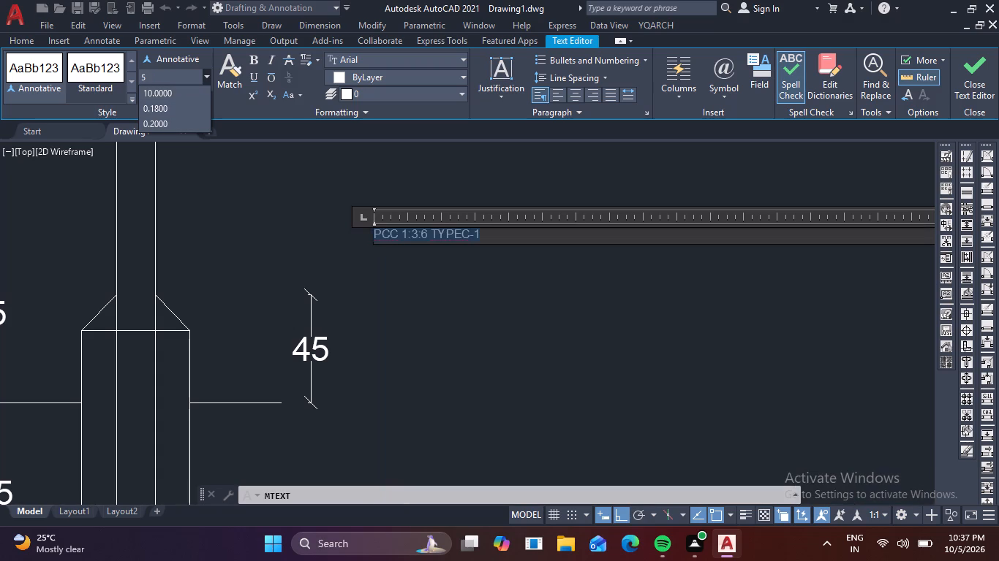
key("Return")
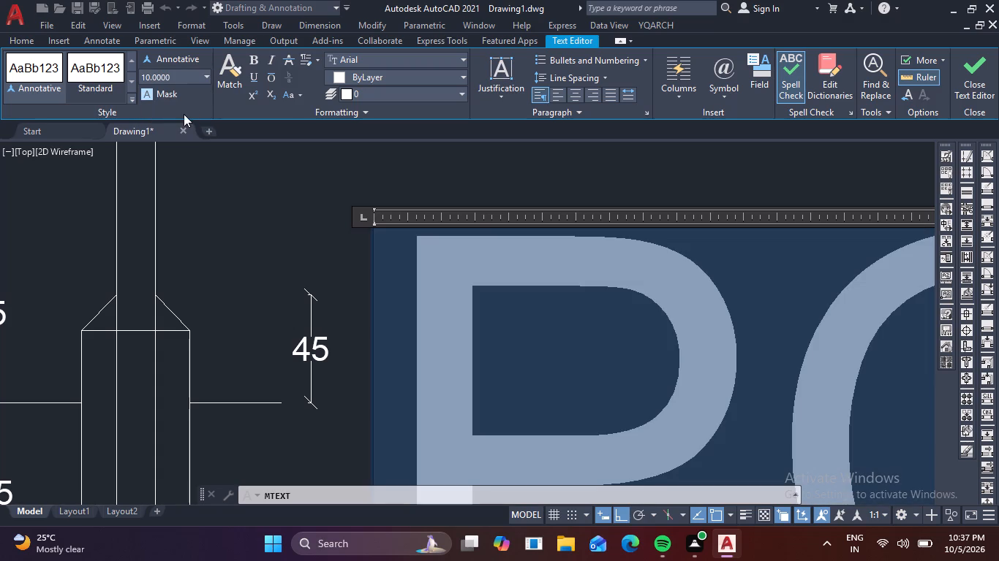
left_click(203, 69)
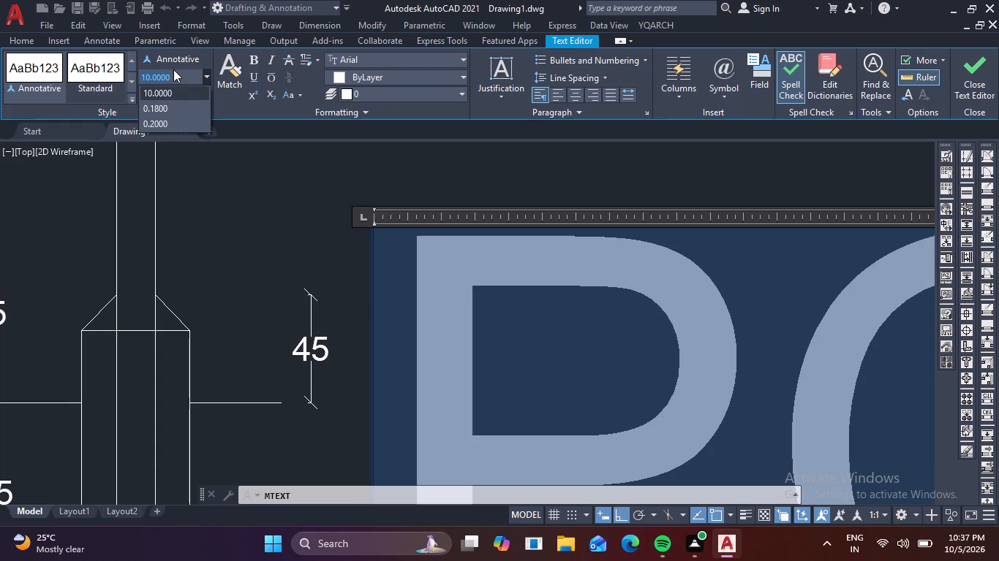
key("5")
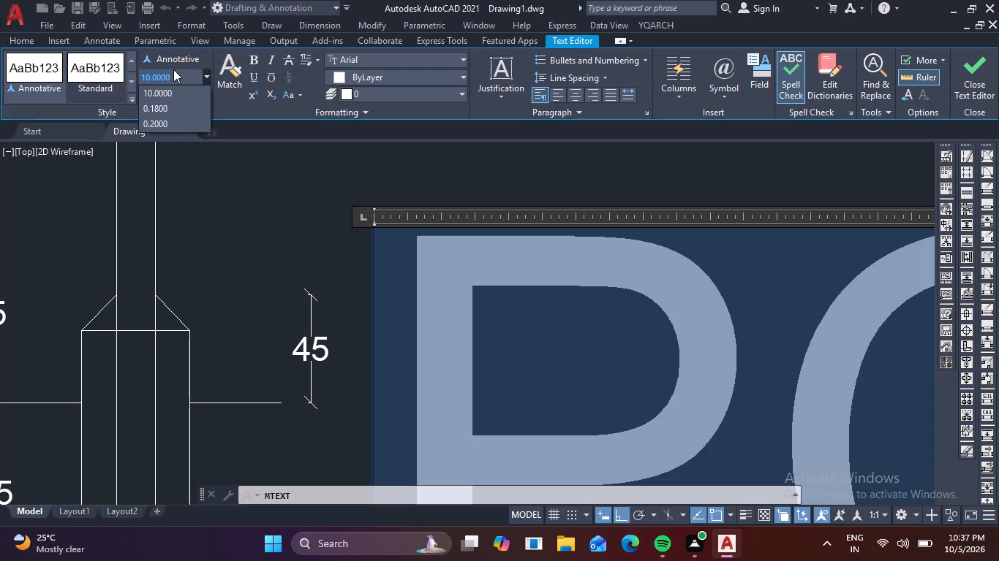
key("Return")
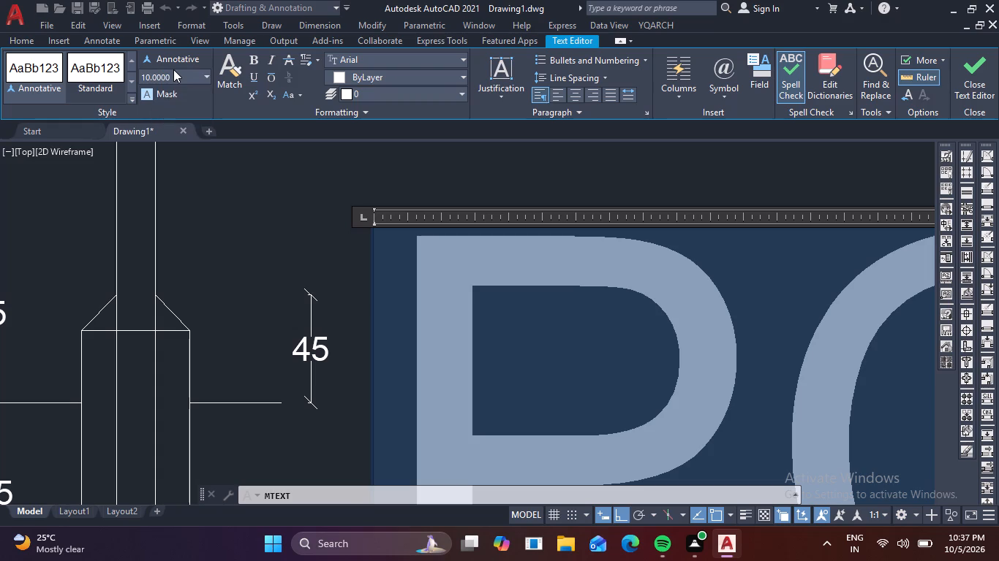
left_click(204, 81)
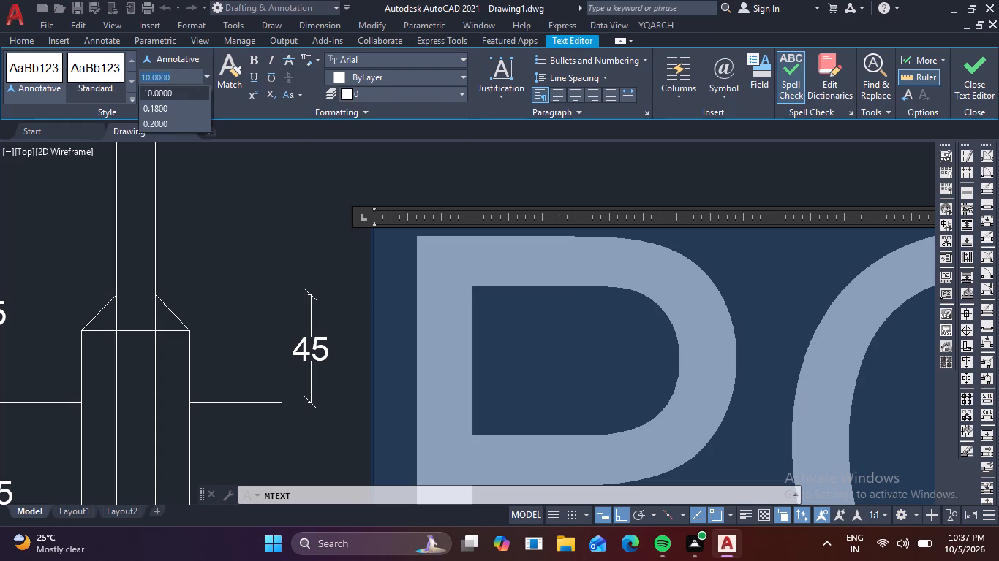
left_click_drag(172, 79, 126, 79)
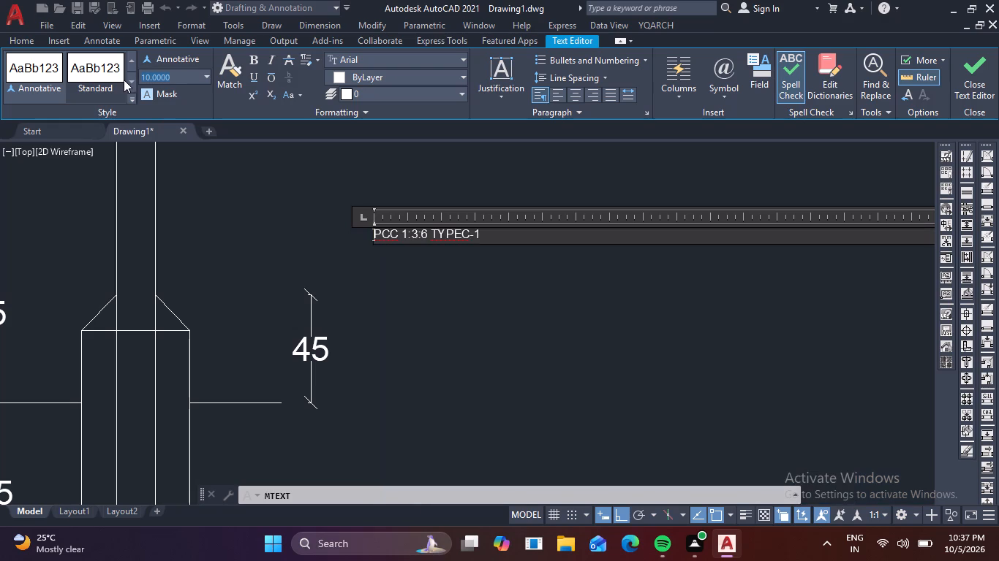
key("BackSpace")
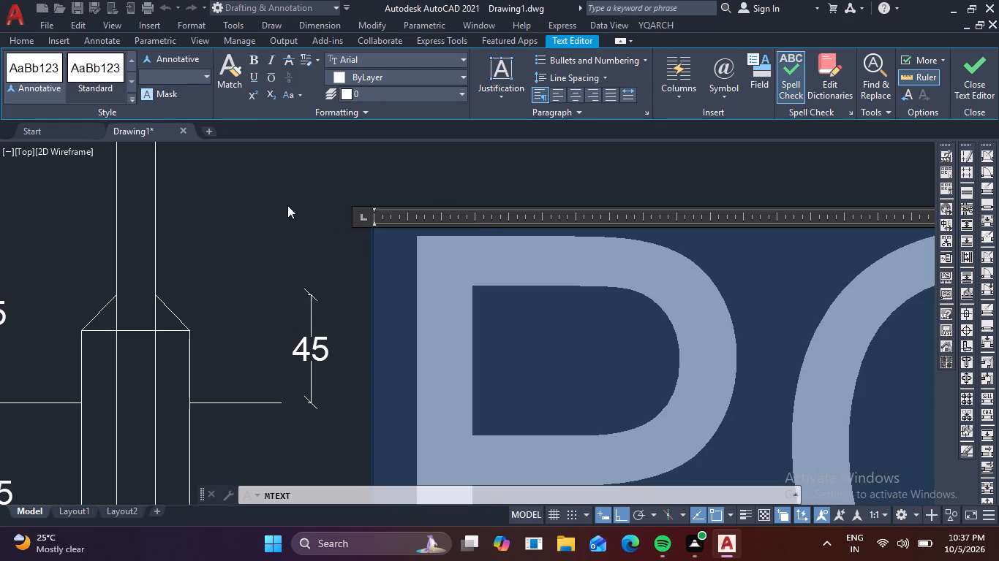
scroll(420, 265, "down", 4)
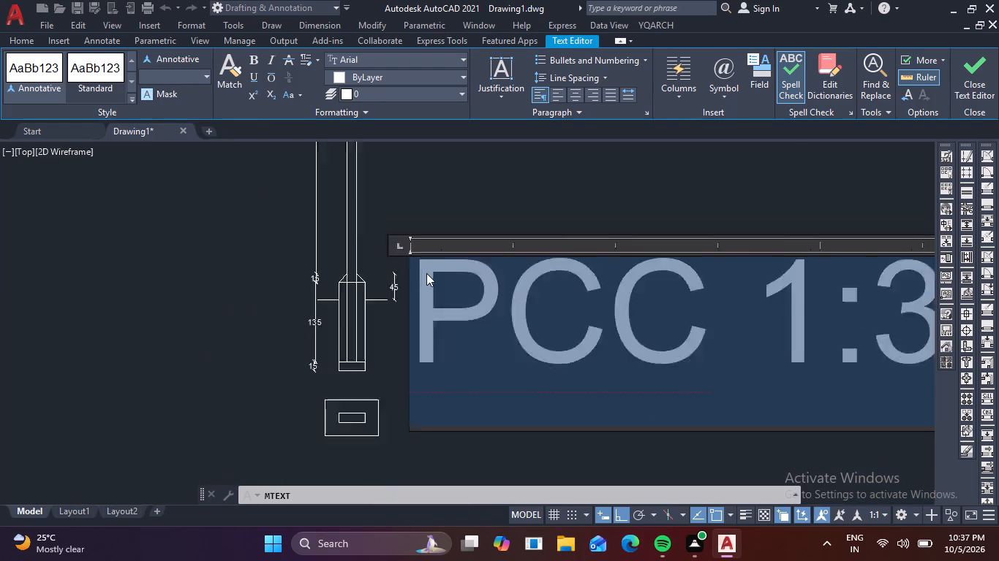
scroll(426, 273, "down", 1)
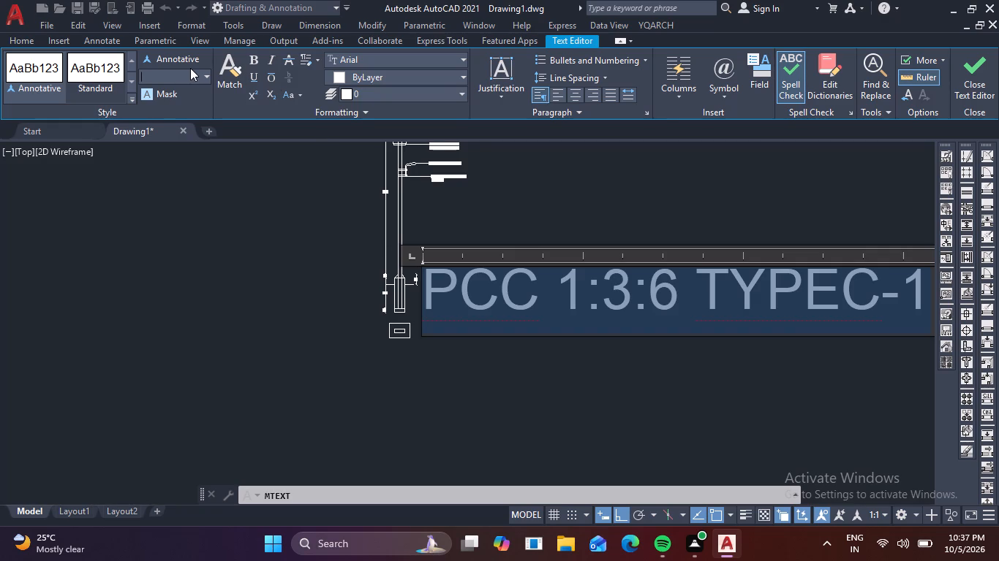
key("5")
key("Return")
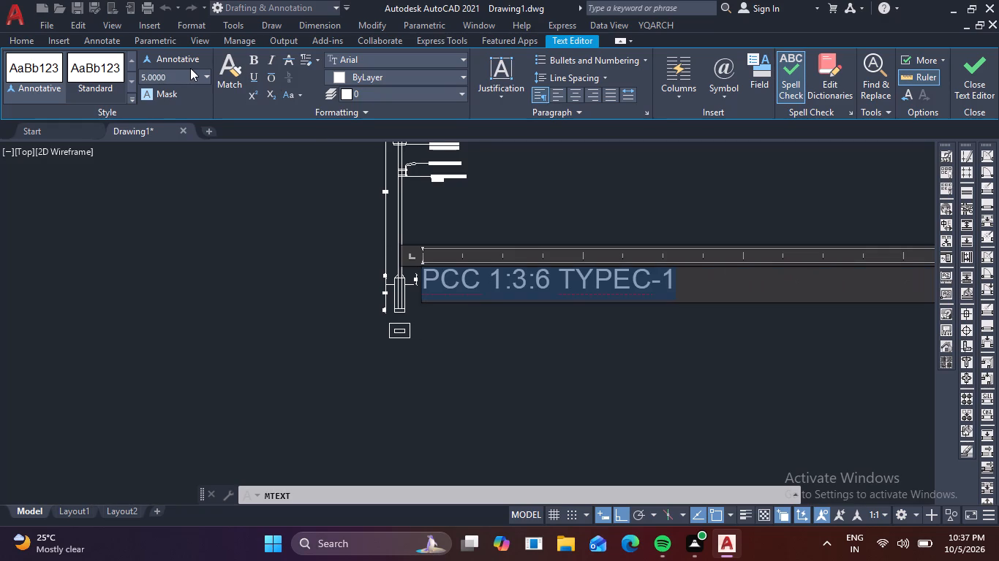
left_click(456, 206)
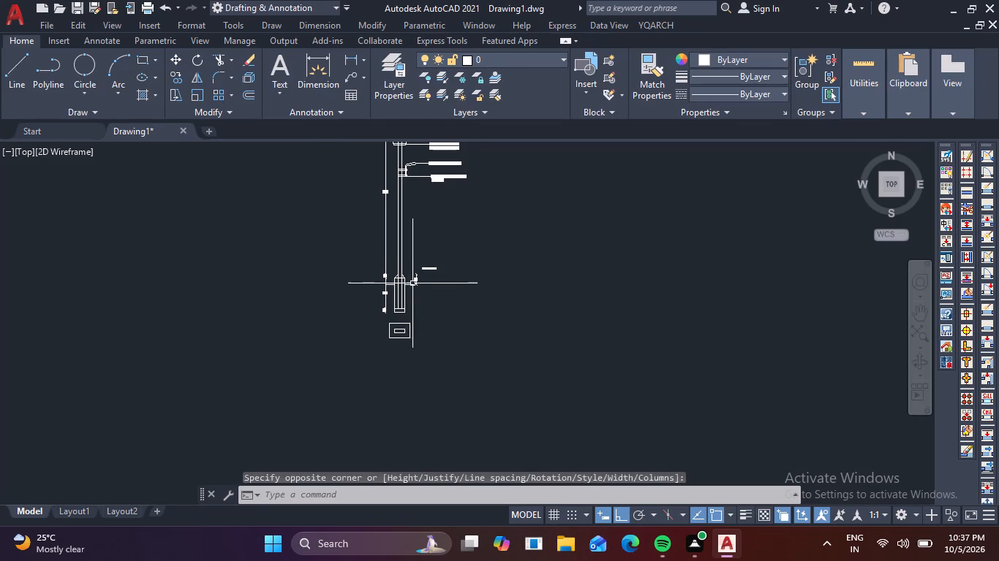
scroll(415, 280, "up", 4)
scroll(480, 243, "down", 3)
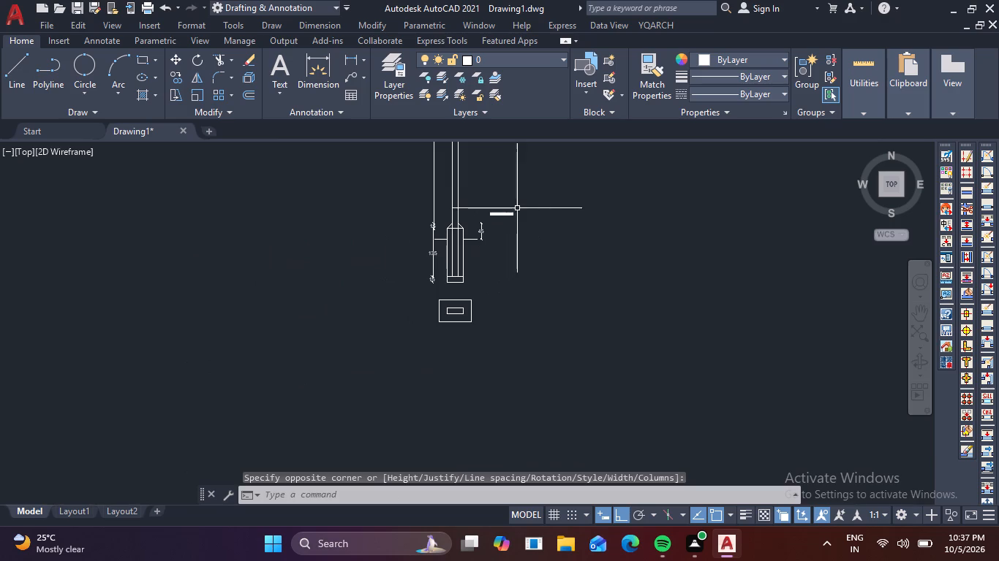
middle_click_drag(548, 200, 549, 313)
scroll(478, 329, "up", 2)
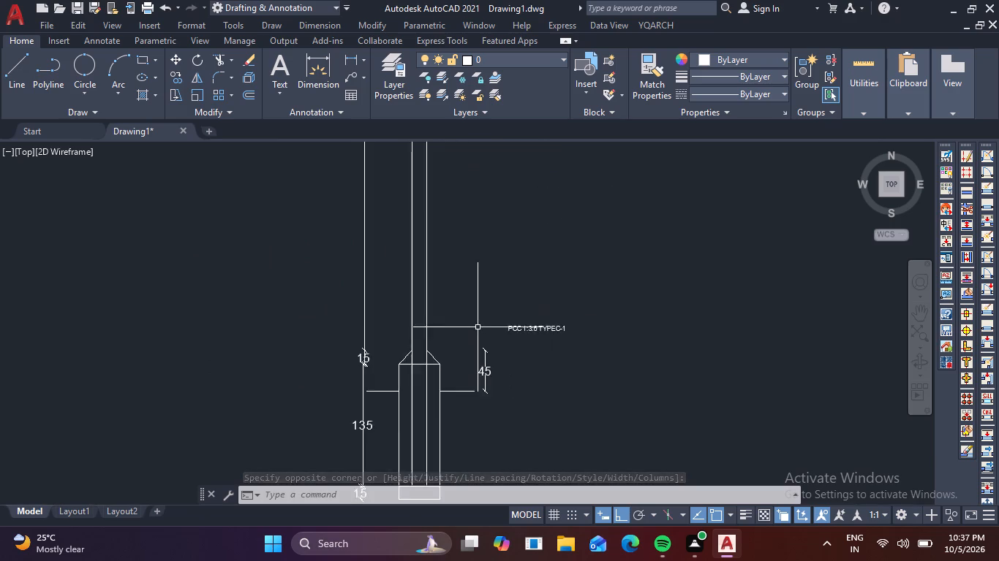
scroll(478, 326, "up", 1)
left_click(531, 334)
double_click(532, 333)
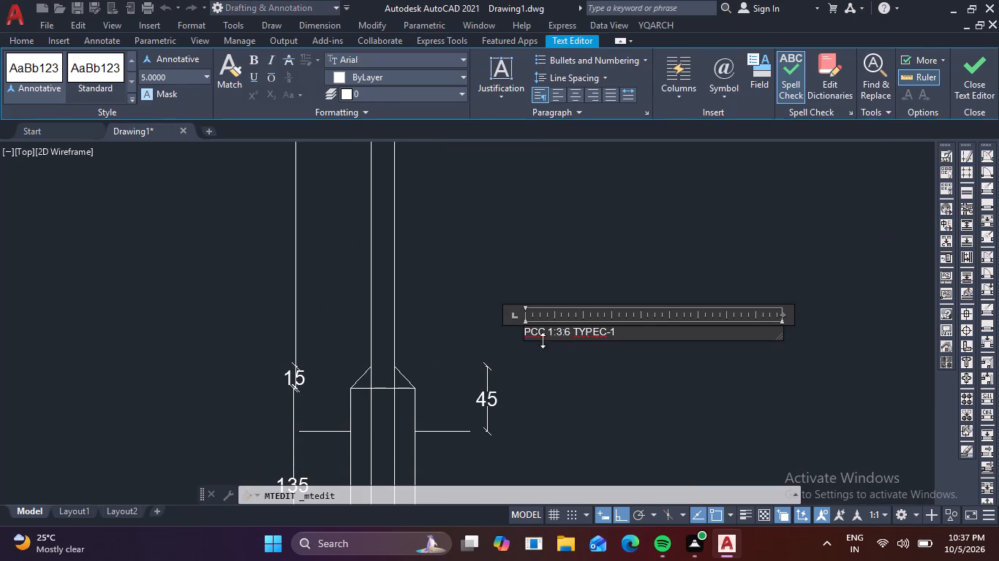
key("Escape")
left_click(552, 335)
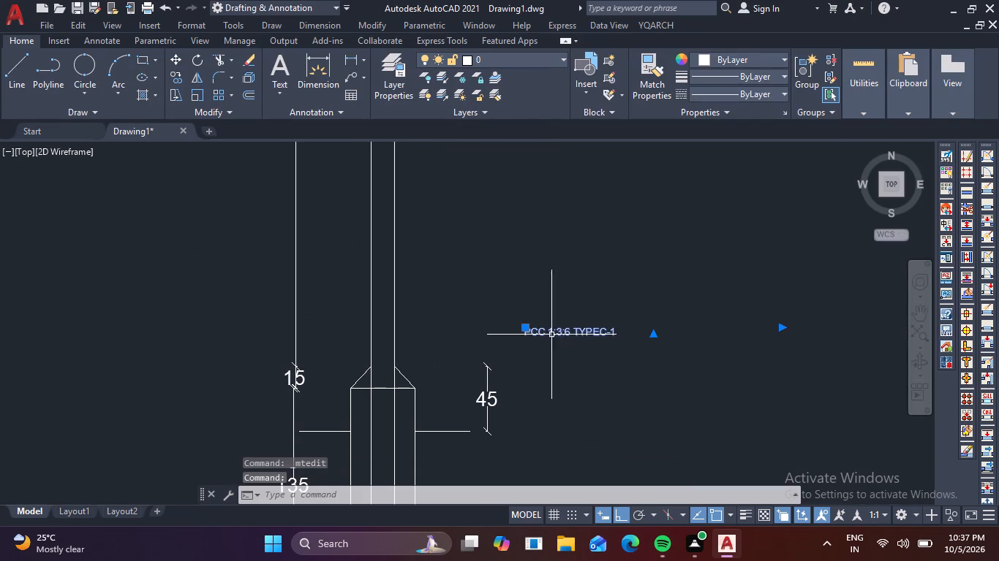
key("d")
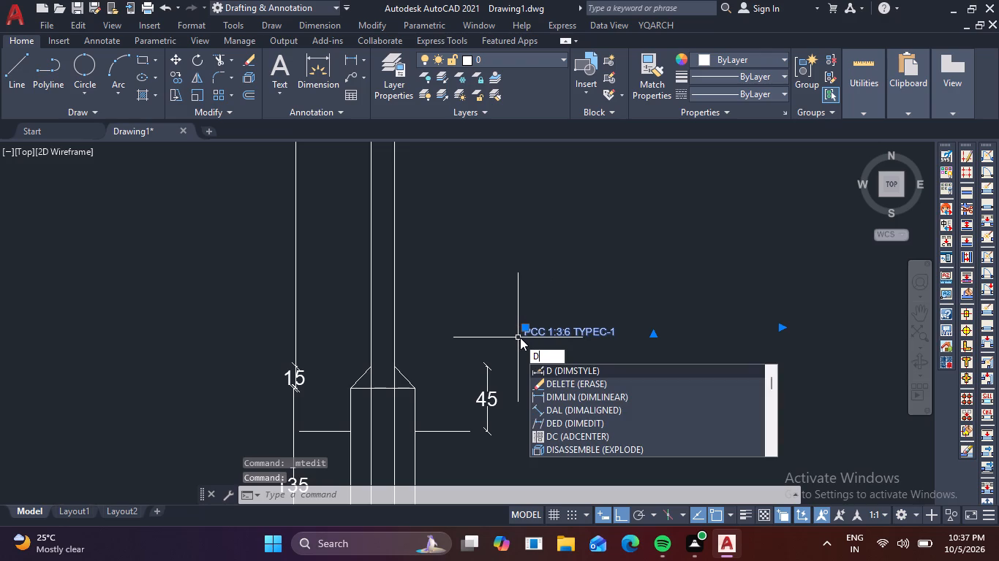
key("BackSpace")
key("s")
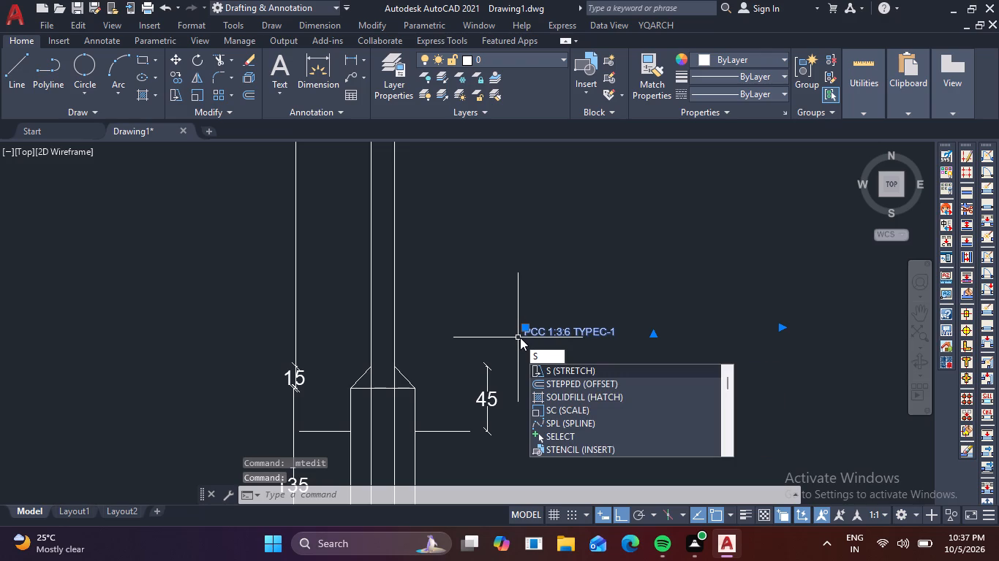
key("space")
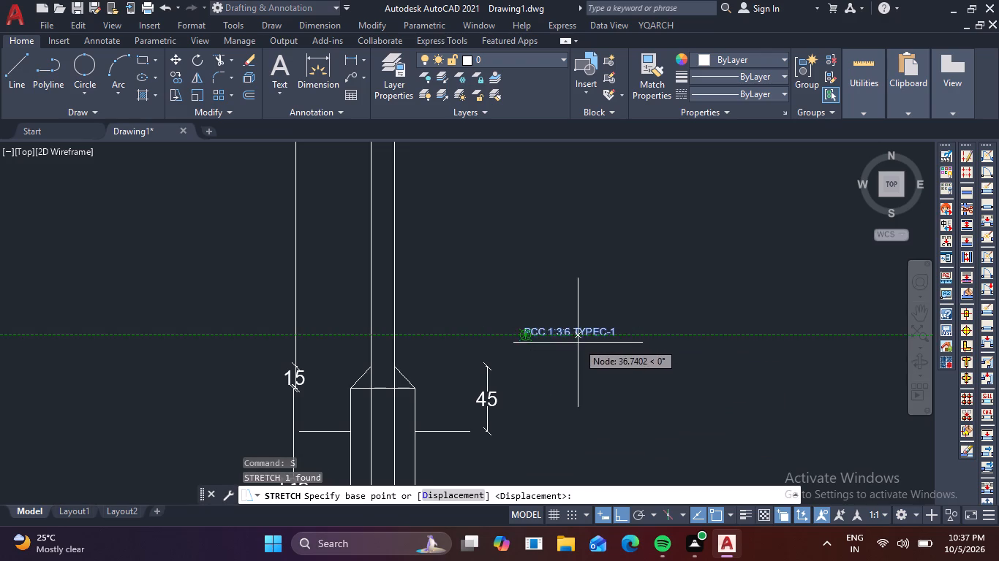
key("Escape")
Scale the PCC 1:3:6 TYPEC-1 note up to nearly twice its size, using its upper-left corner as base point.
left_click(546, 333)
type("SC")
key("space")
left_click(524, 329)
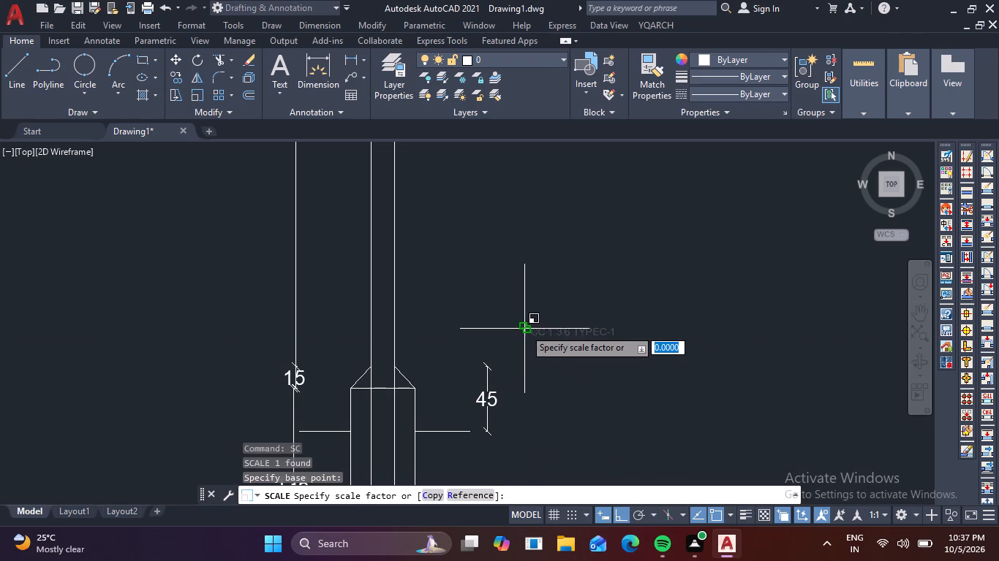
left_click(777, 446)
Copy the PCC 1:3:6 TYPEC-1 note straight down, placing the copy beside the bottom strip of the pole's base block.
scroll(652, 394, "down", 2)
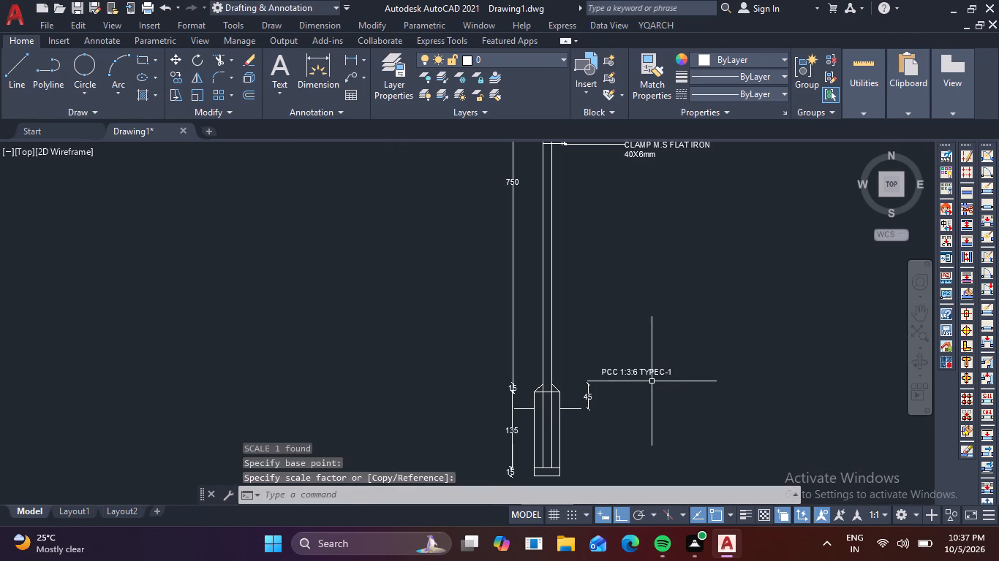
scroll(650, 379, "down", 2)
scroll(650, 379, "up", 1)
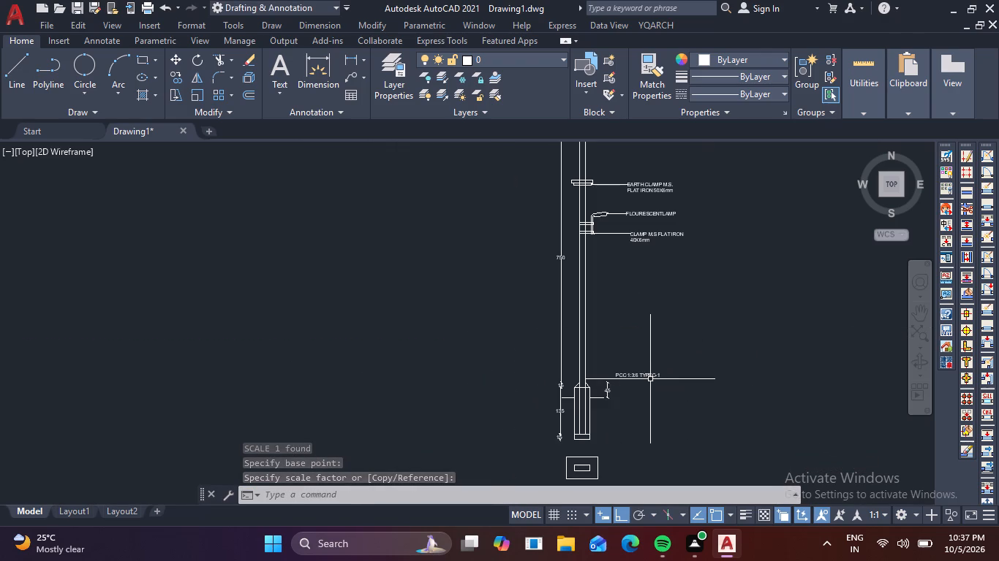
left_click(639, 376)
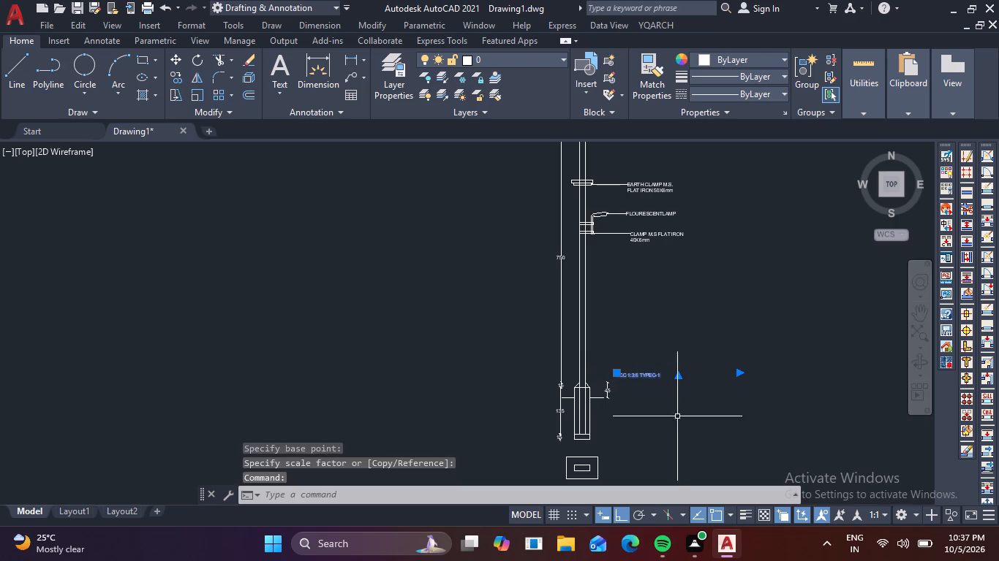
key("c")
type("O")
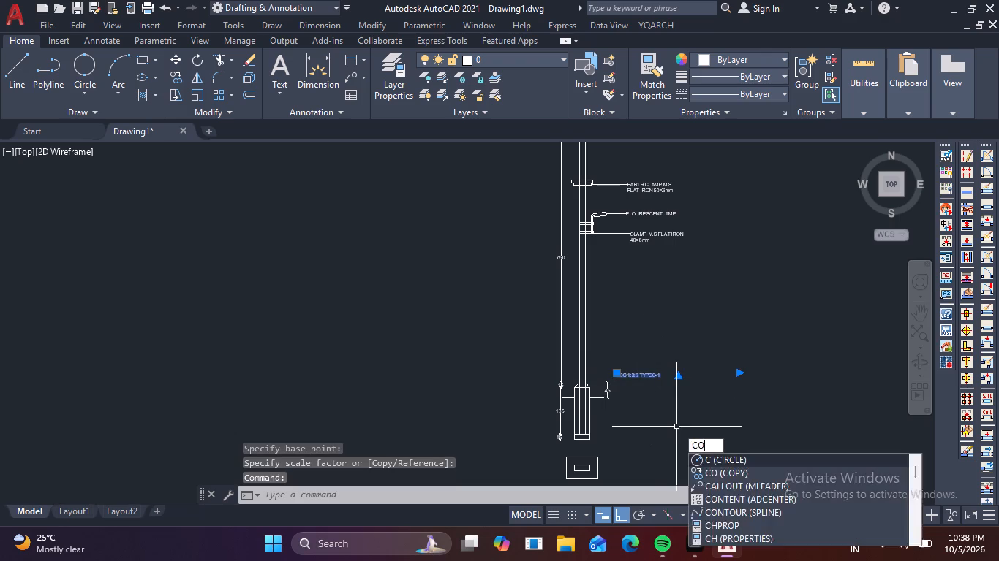
key("space")
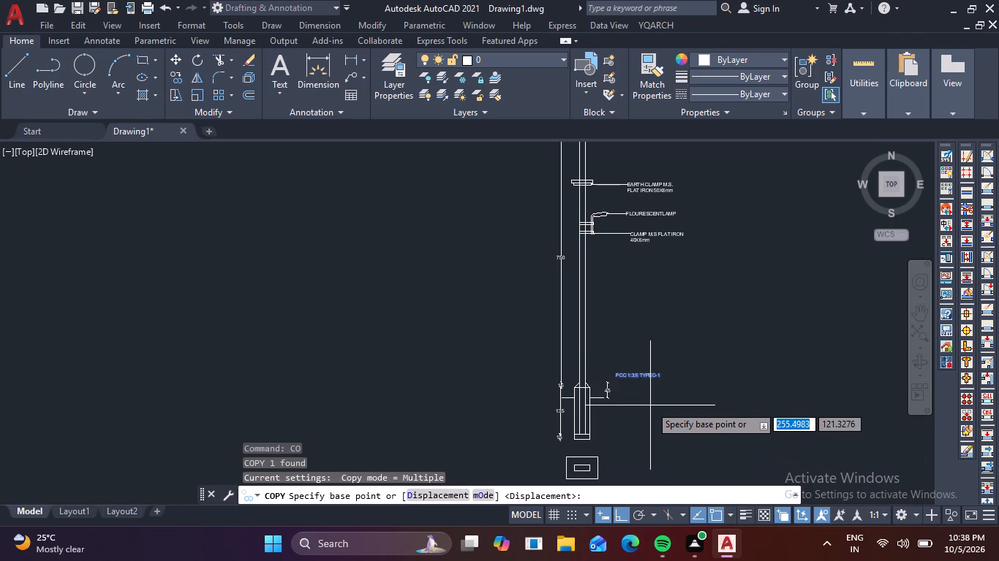
scroll(603, 393, "up", 3)
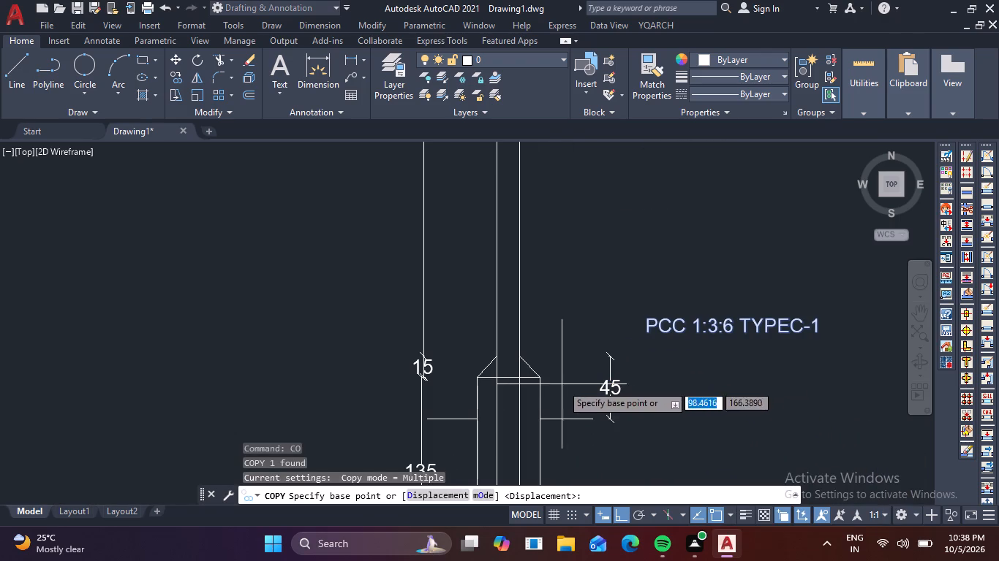
middle_click_drag(673, 377, 652, 308)
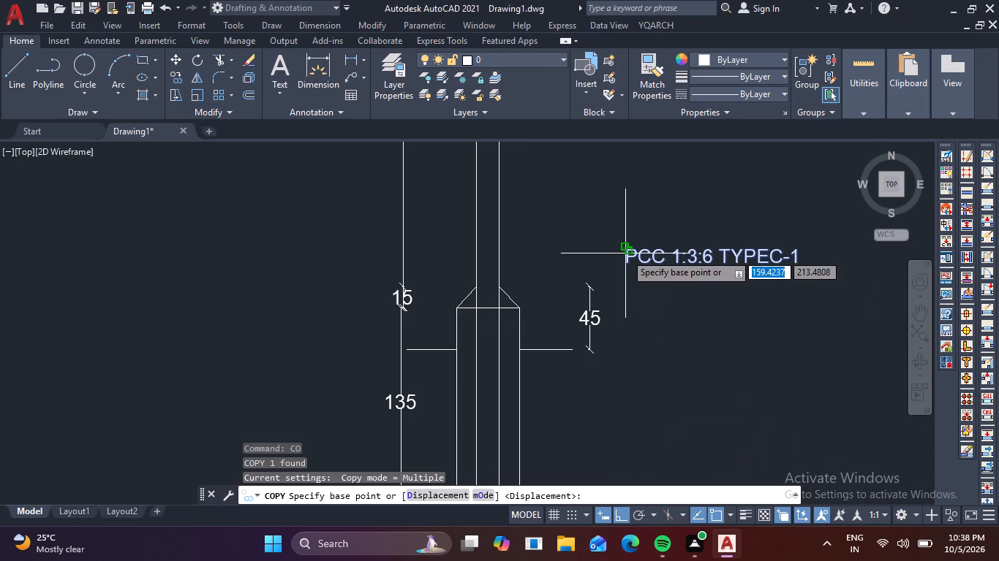
left_click(625, 253)
scroll(667, 420, "down", 2)
middle_click_drag(671, 427, 671, 274)
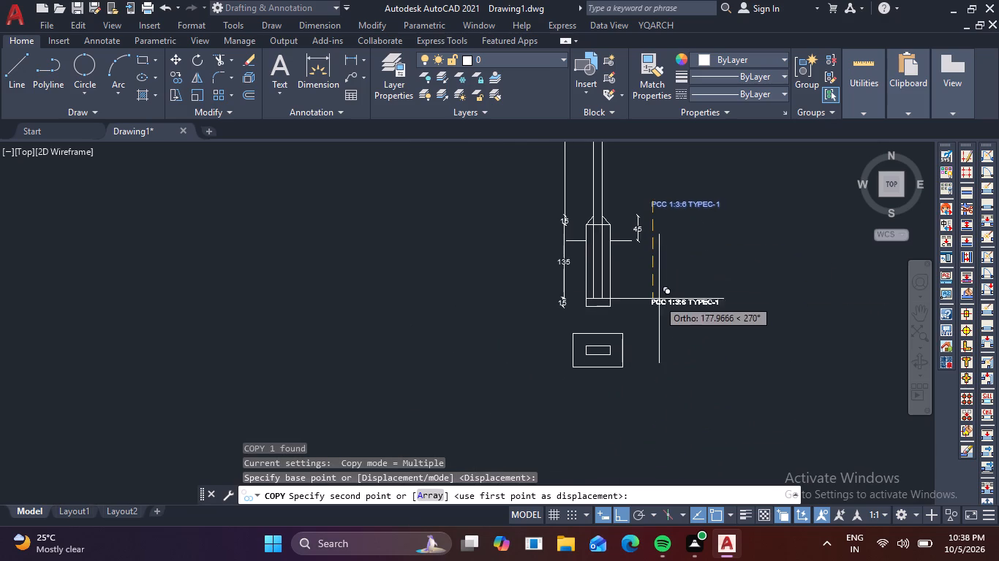
scroll(641, 303, "up", 3)
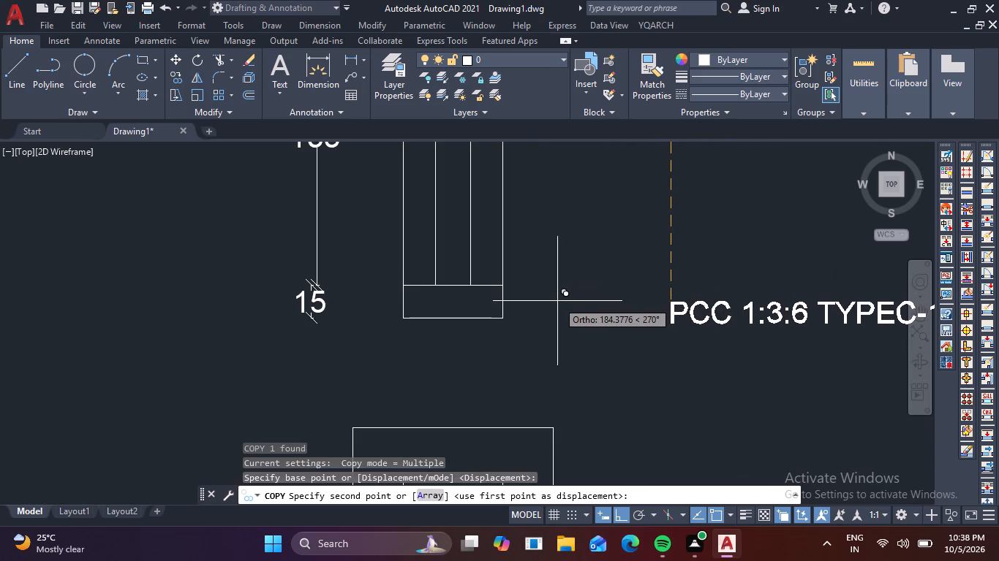
left_click(560, 294)
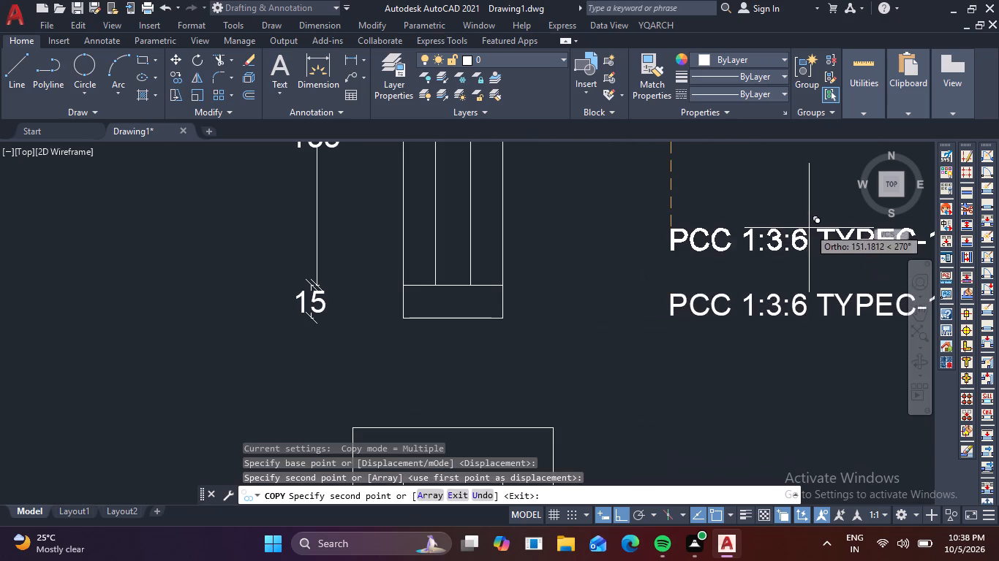
Place a second copy of the PCC note just right of the 45 dimension, directly below the original, and finish copying.
middle_click_drag(764, 172, 745, 268)
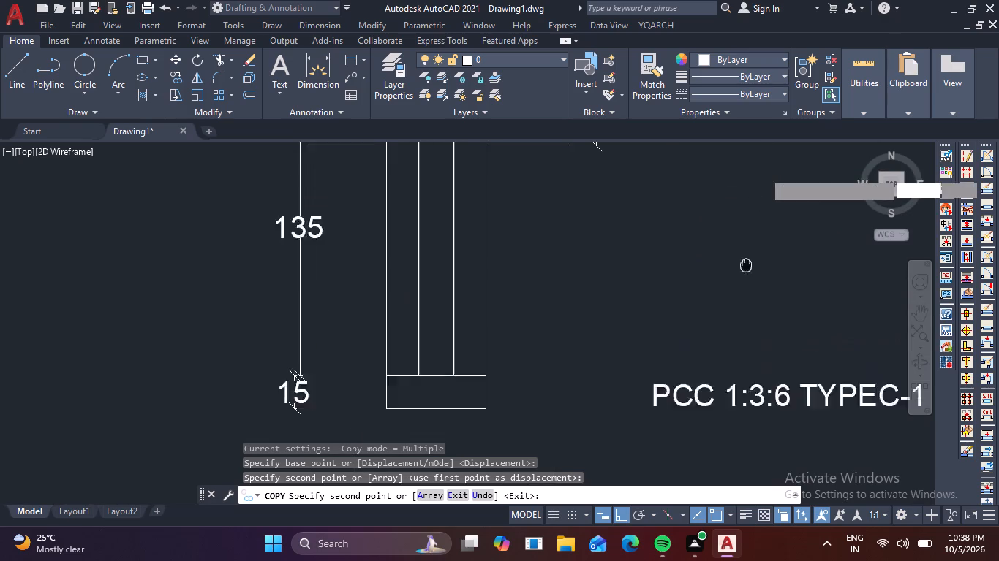
middle_click_drag(745, 268, 747, 297)
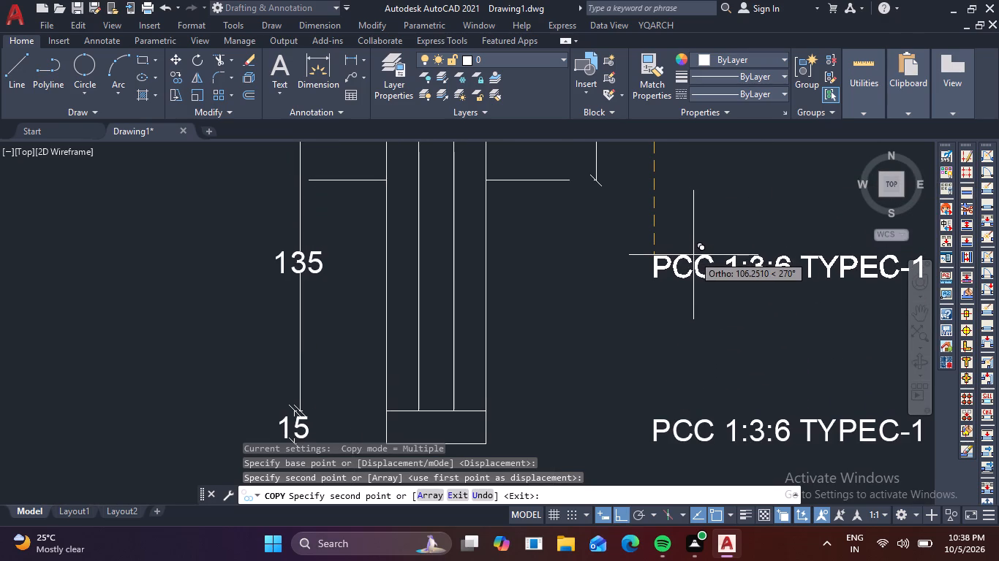
middle_click_drag(719, 179, 716, 210)
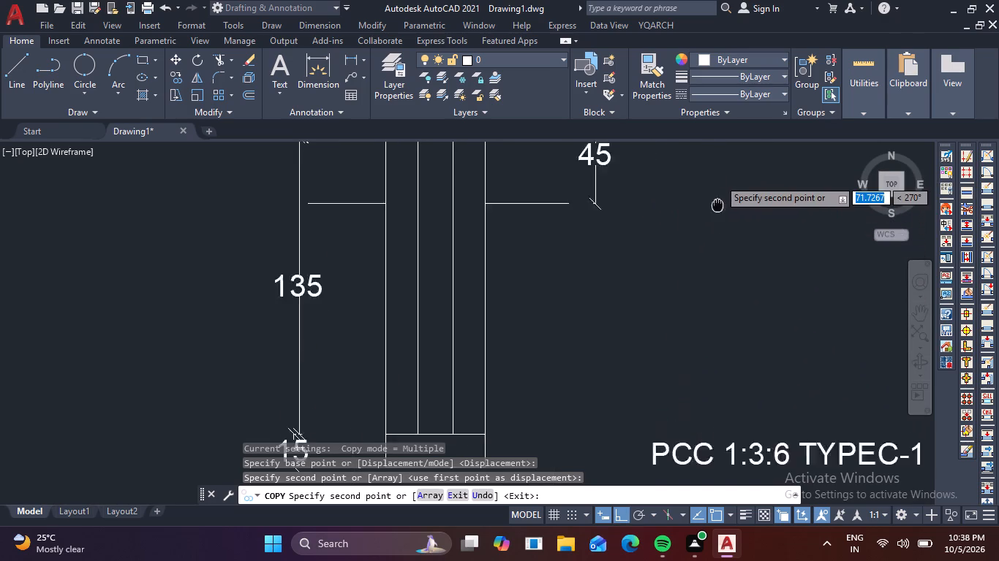
middle_click_drag(716, 210, 705, 283)
left_click(705, 234)
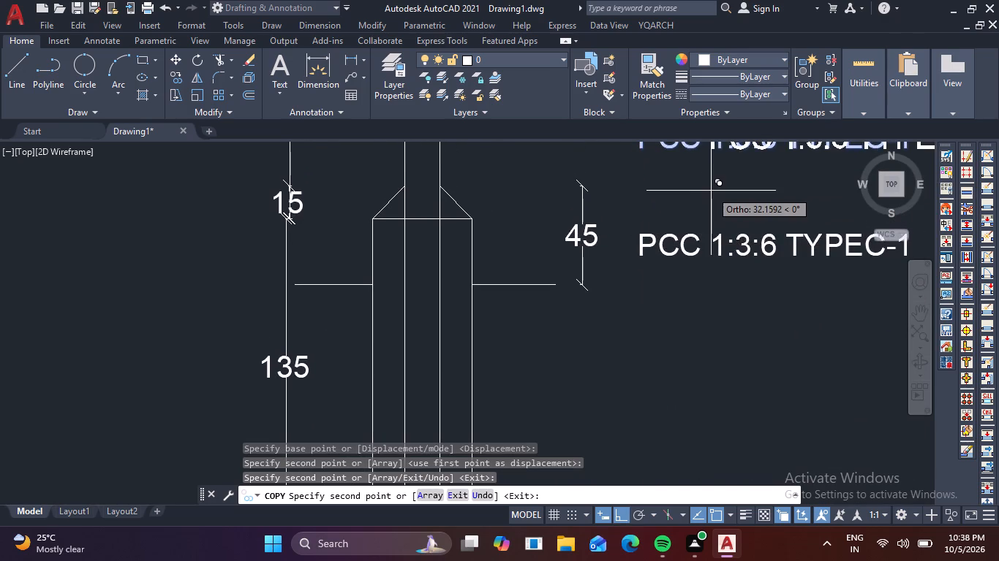
middle_click_drag(712, 191, 712, 297)
key("Escape")
Erase the original PCC 1:3:6 TYPEC-1 note above the copy beside the 45 dimension.
left_click(698, 246)
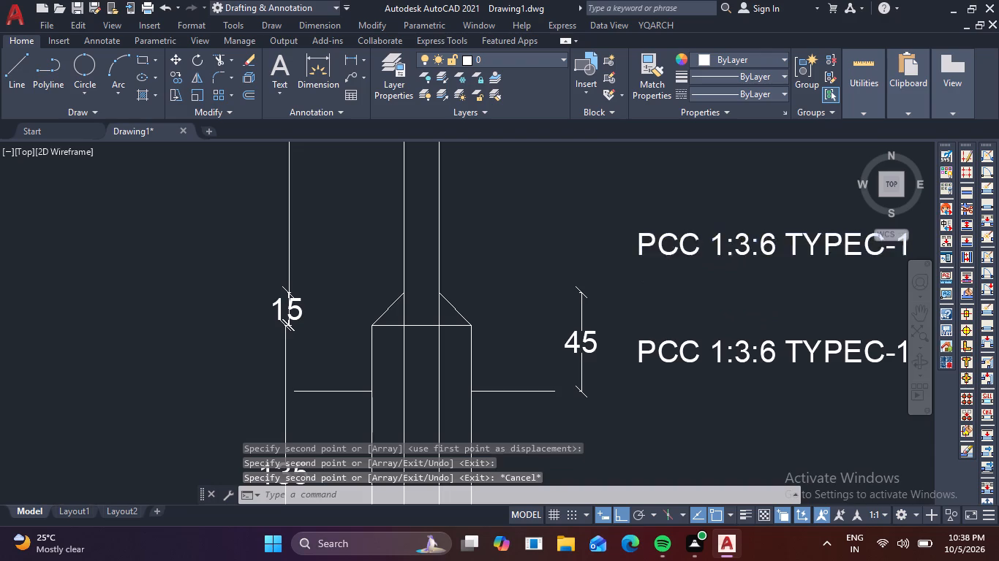
key("Delete")
Edit the lower note beside the base block's bottom strip so it reads PCC 1:3:6 TYPEC-2.
scroll(695, 254, "down", 3)
middle_click_drag(746, 311, 737, 263)
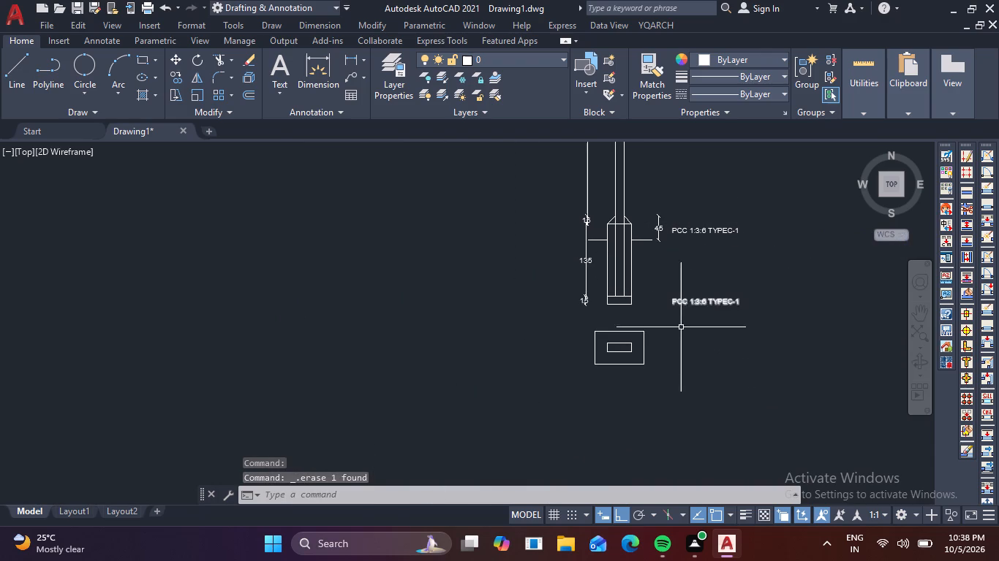
double_click(728, 299)
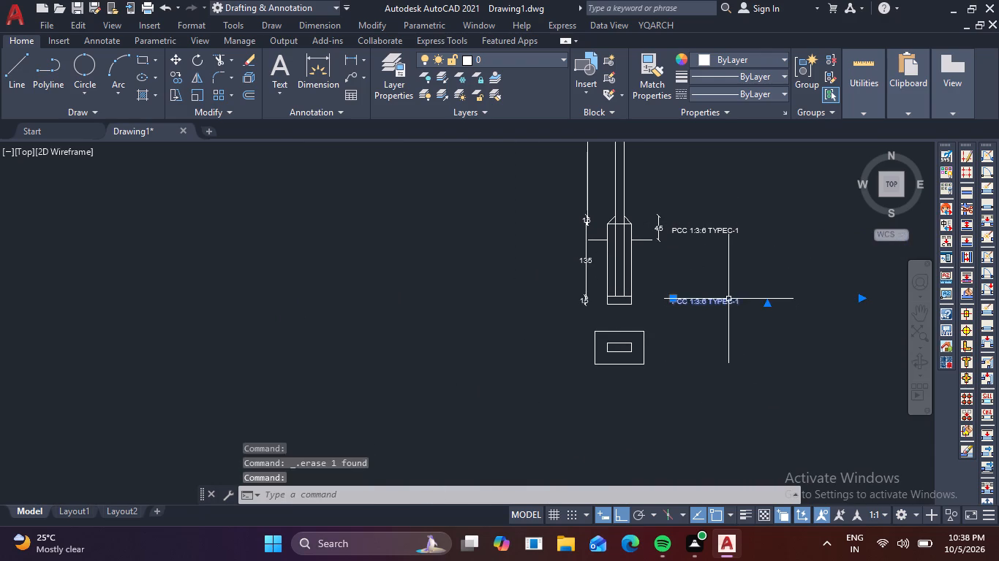
left_click(752, 301)
scroll(735, 307, "up", 2)
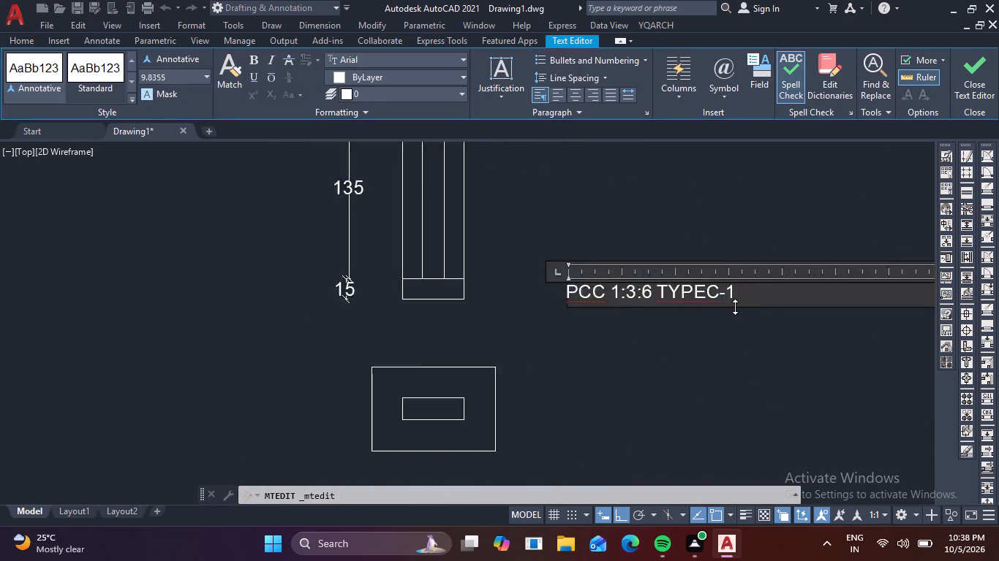
scroll(735, 307, "up", 1)
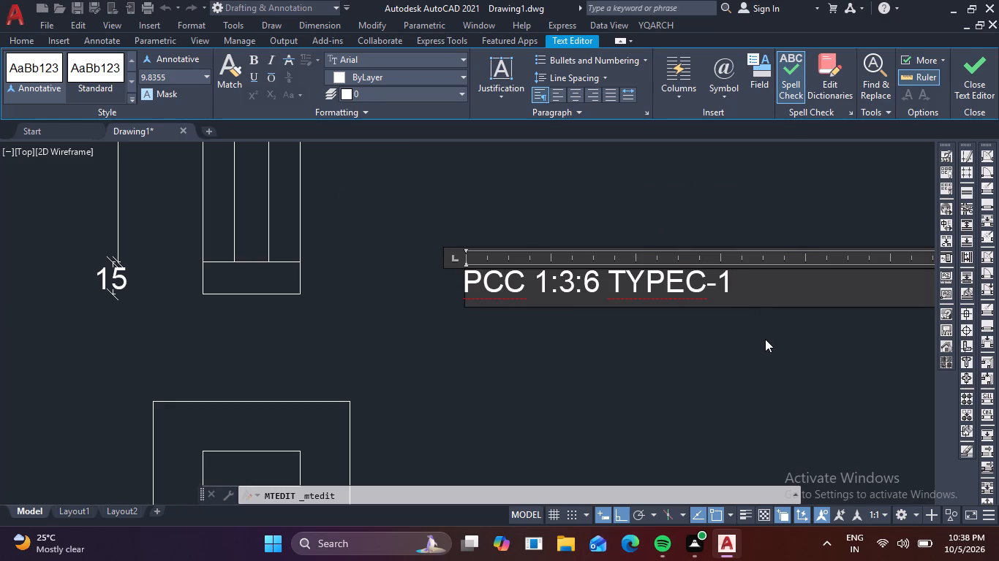
key("BackSpace")
key("2")
left_click(539, 401)
Add a linear dimension for the inner rectangle's width in the base plan, placed just above its top edge.
scroll(539, 401, "down", 2)
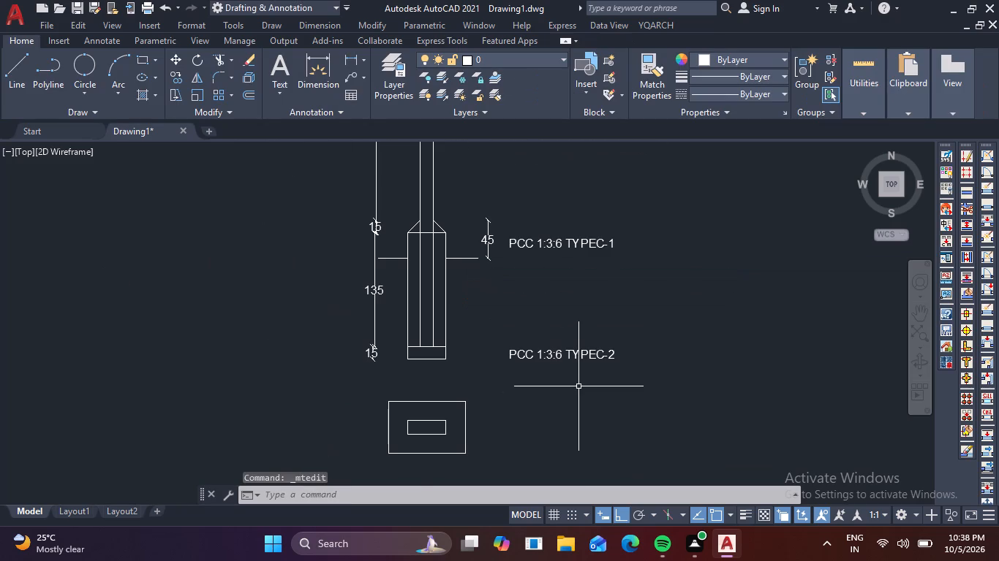
middle_click_drag(538, 394, 597, 297)
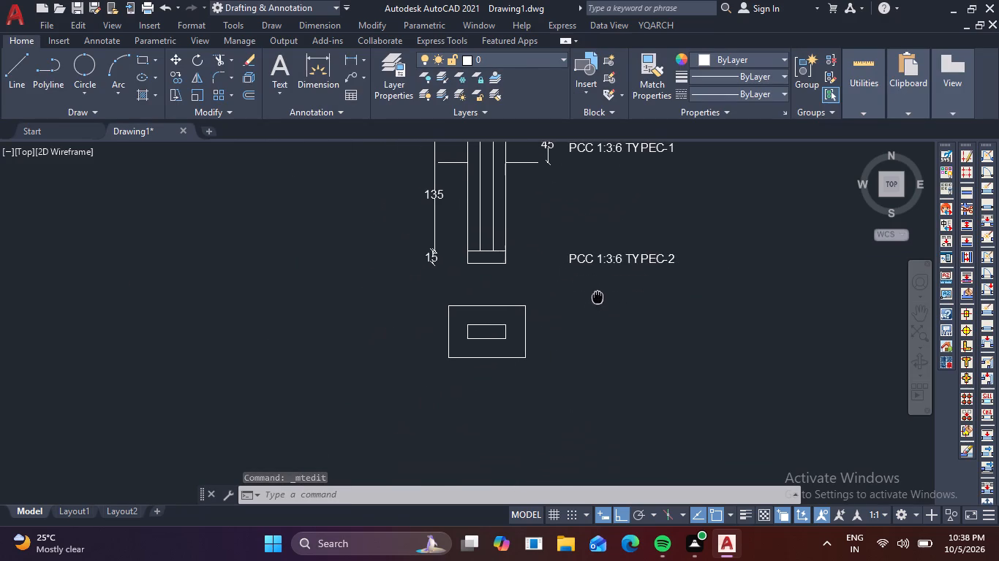
key("d")
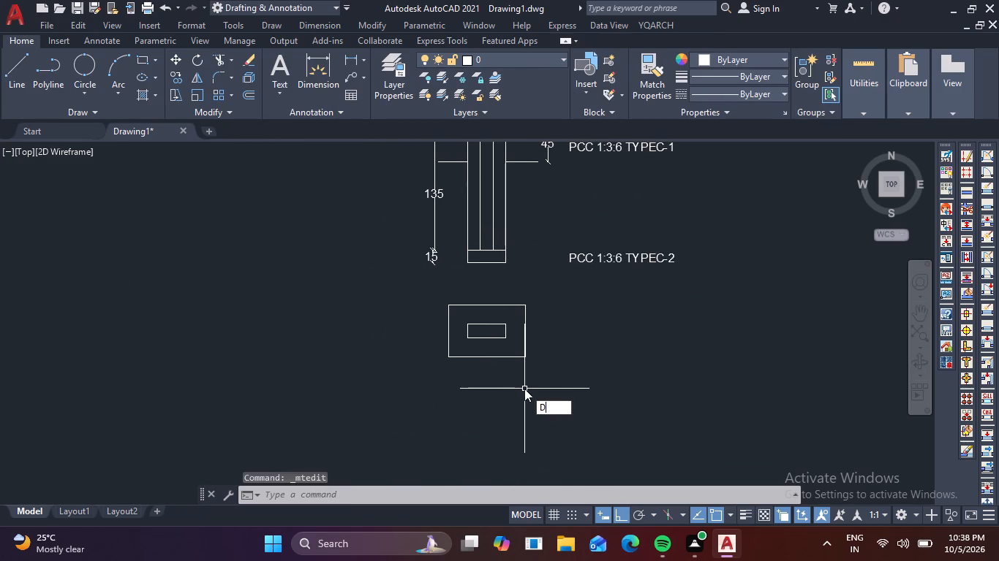
type("LI")
key("space")
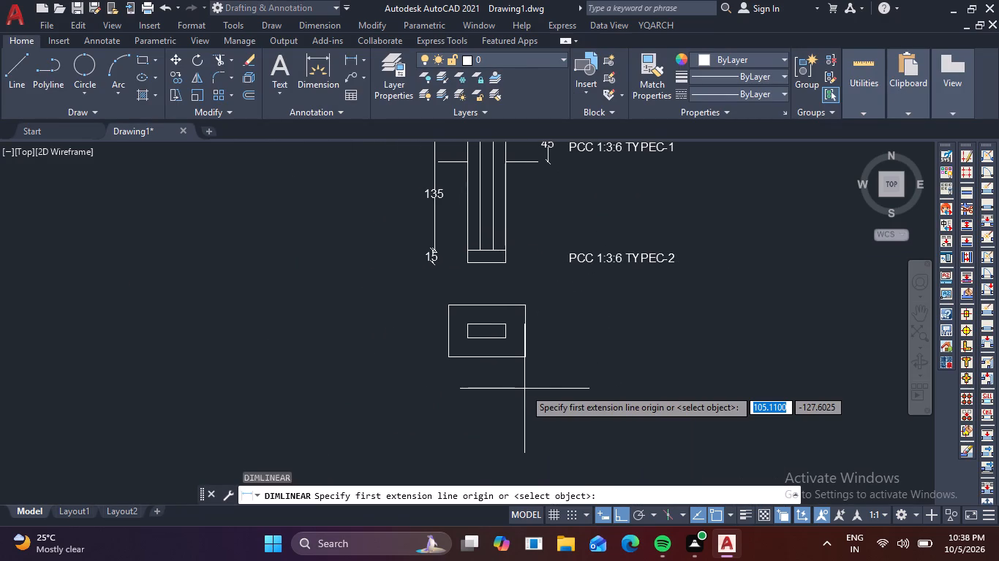
scroll(474, 330, "up", 3)
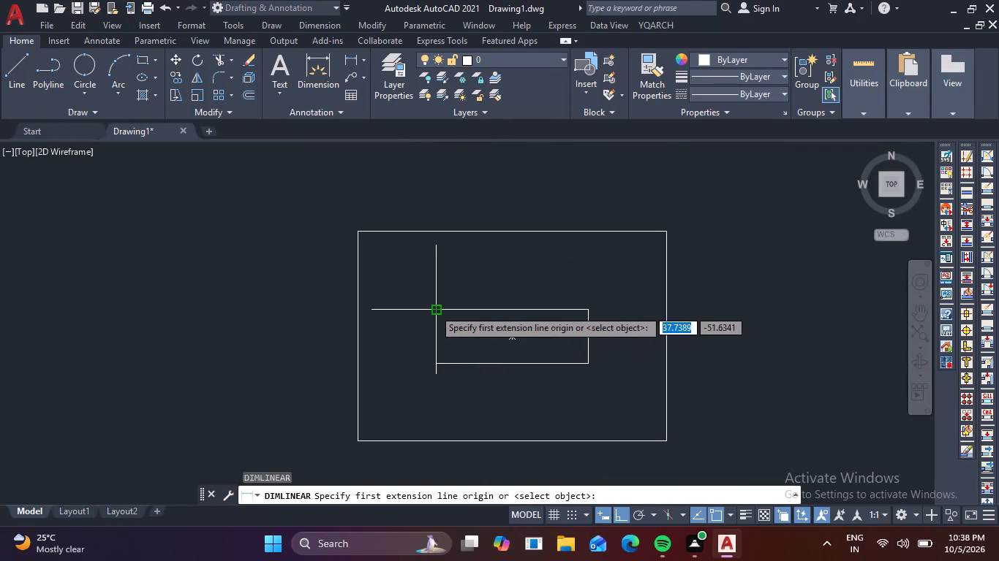
left_click(434, 309)
left_click(591, 309)
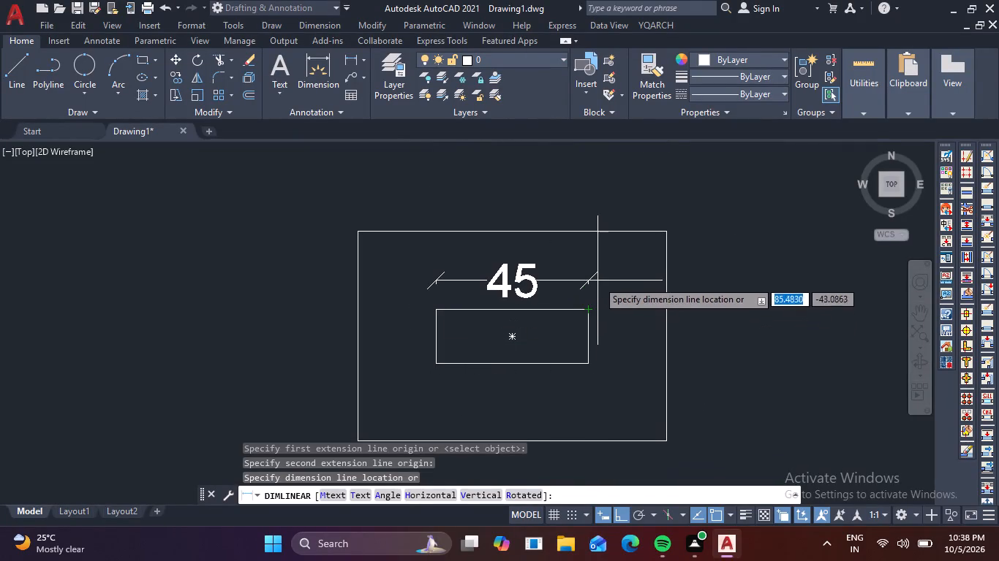
left_click(598, 279)
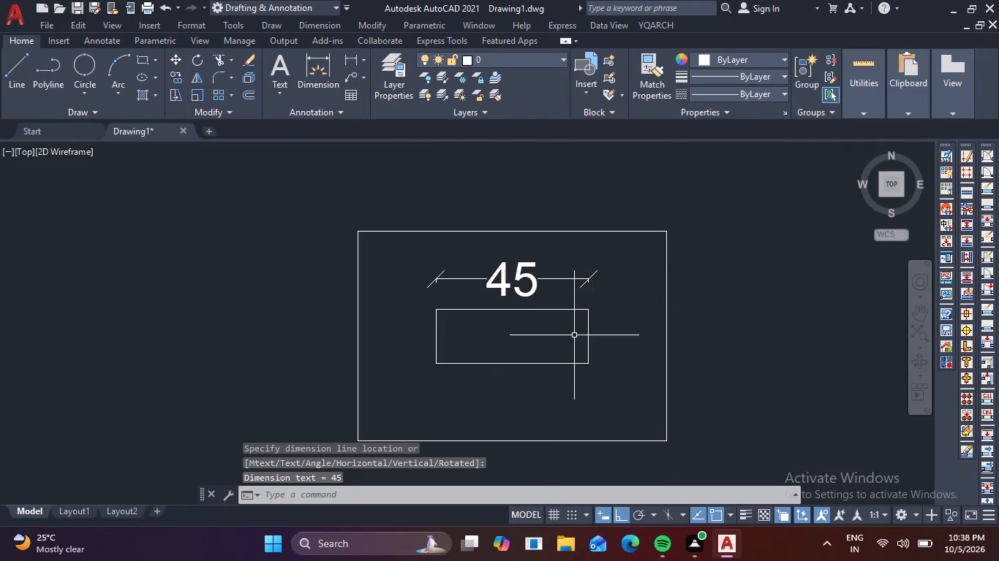
Dimension the base plan's gaps from inner to outer rectangle: horizontally at the inner lower-right corner, vertically at the inner lower-left corner.
key("space")
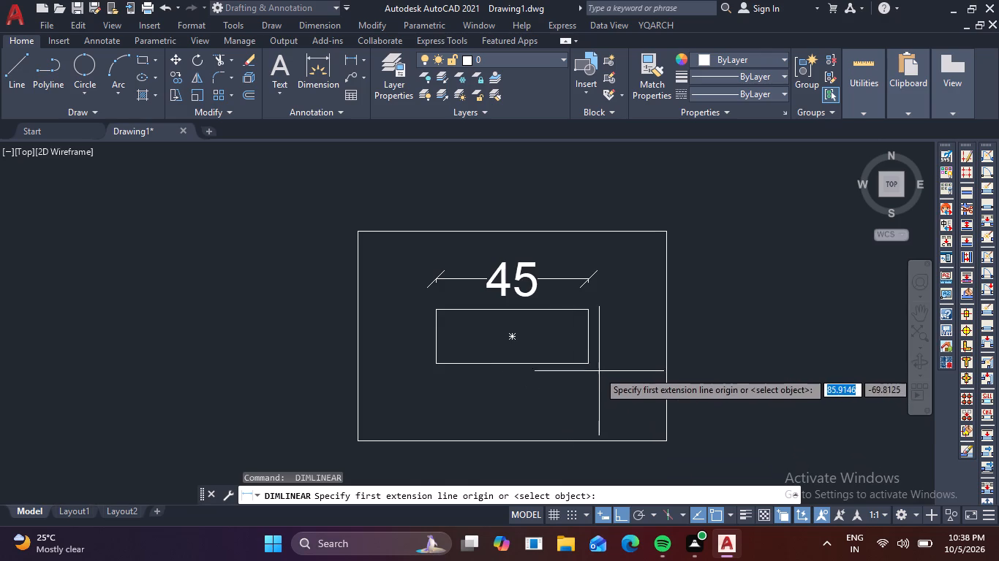
left_click(588, 363)
left_click(667, 363)
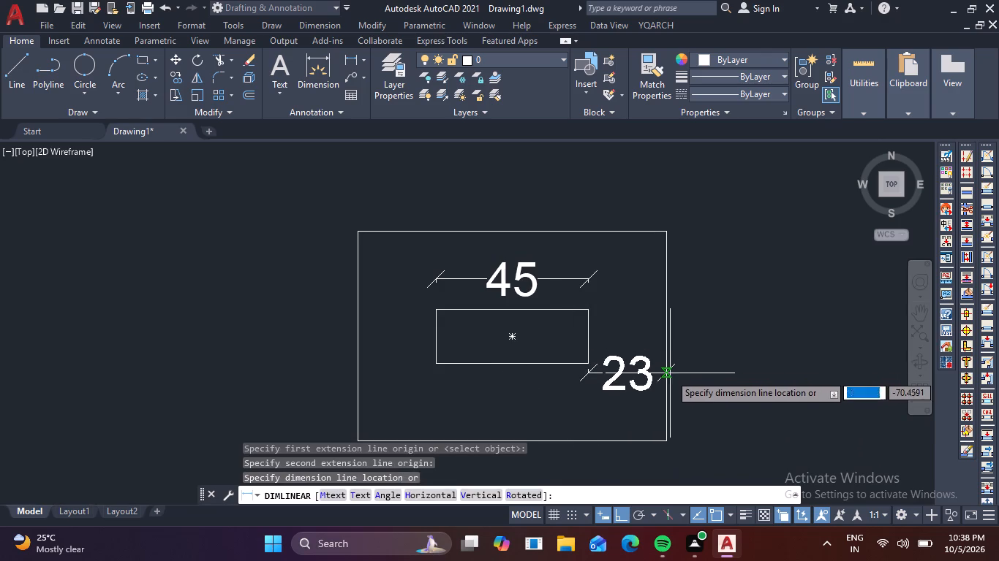
left_click(666, 386)
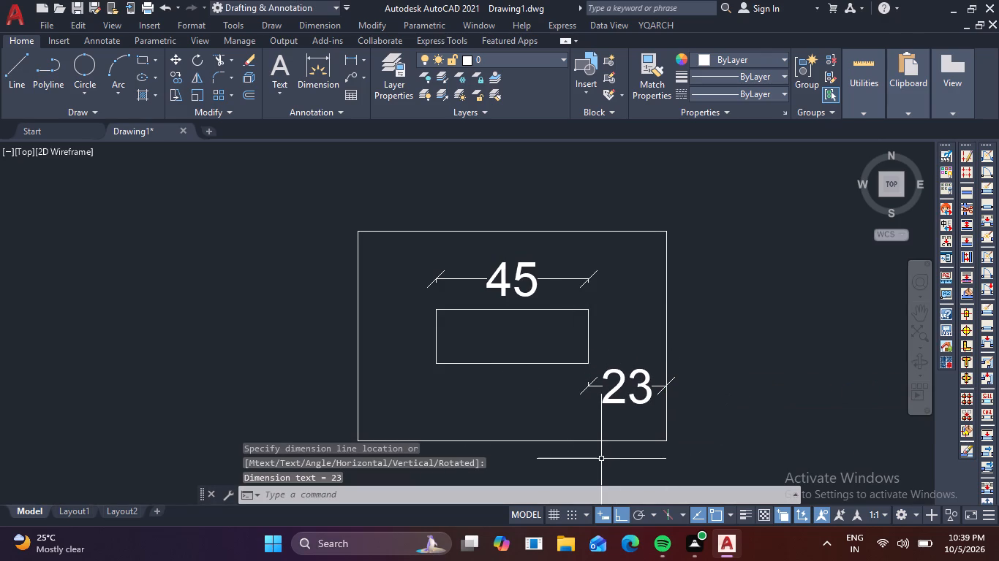
key("space")
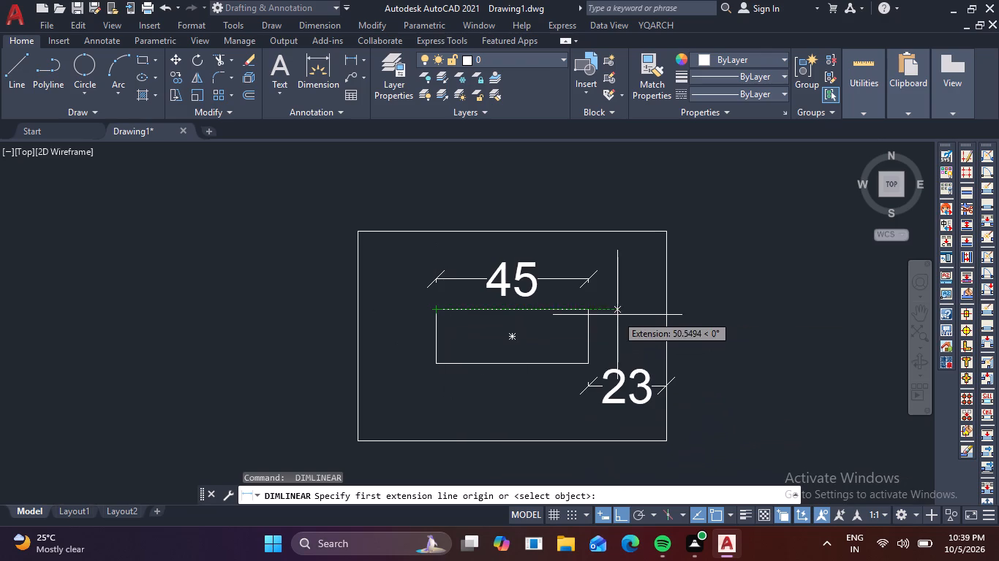
left_click(438, 366)
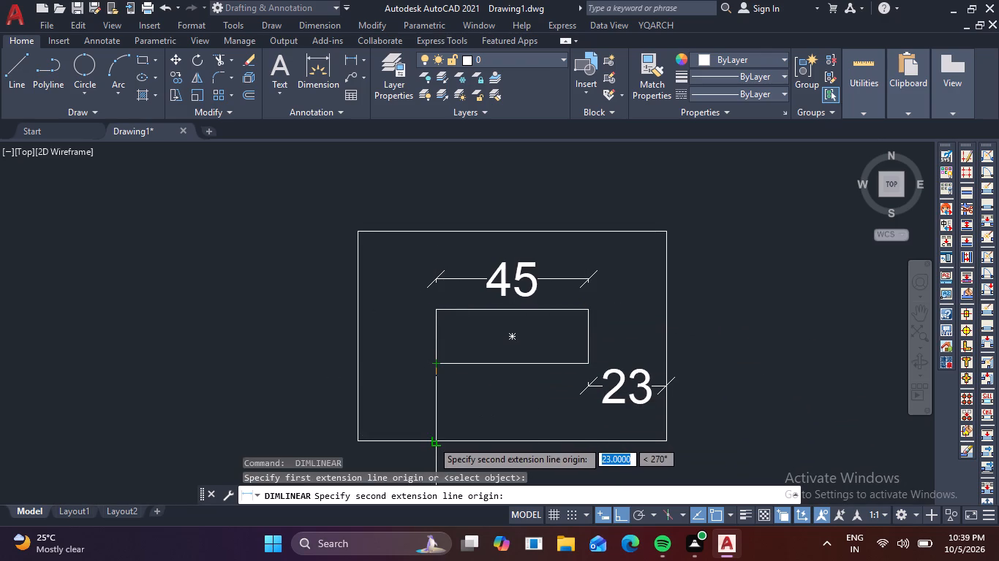
left_click(432, 440)
left_click(447, 440)
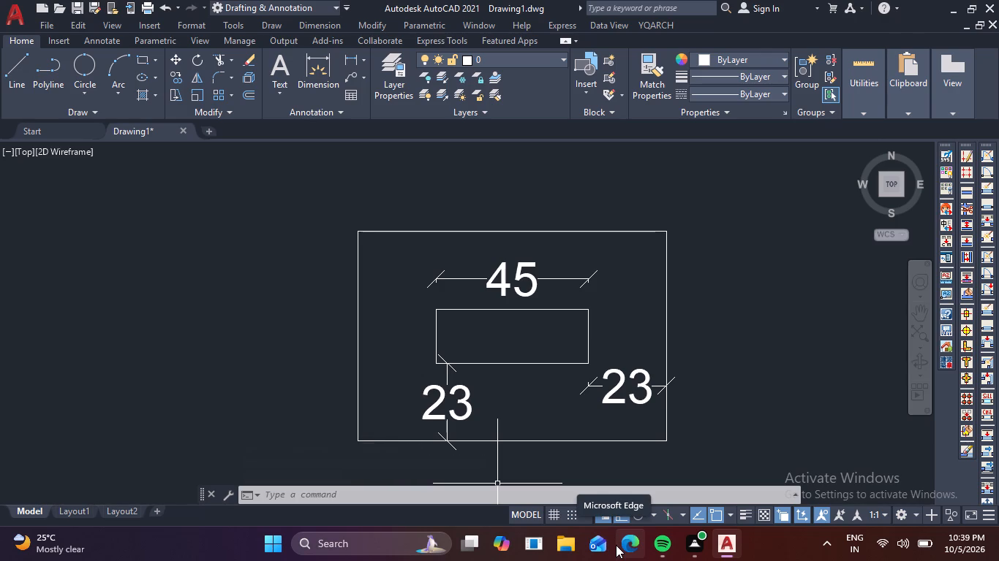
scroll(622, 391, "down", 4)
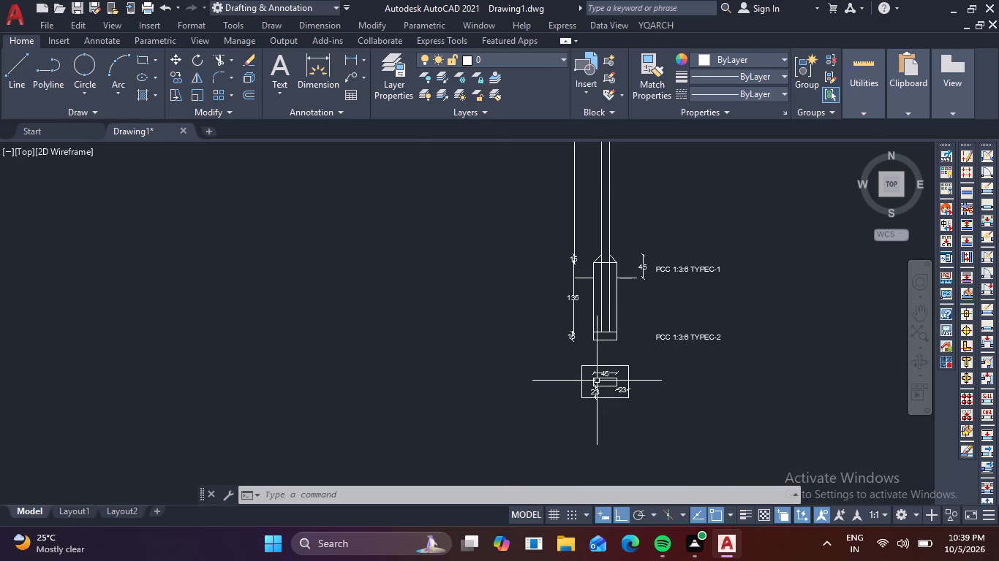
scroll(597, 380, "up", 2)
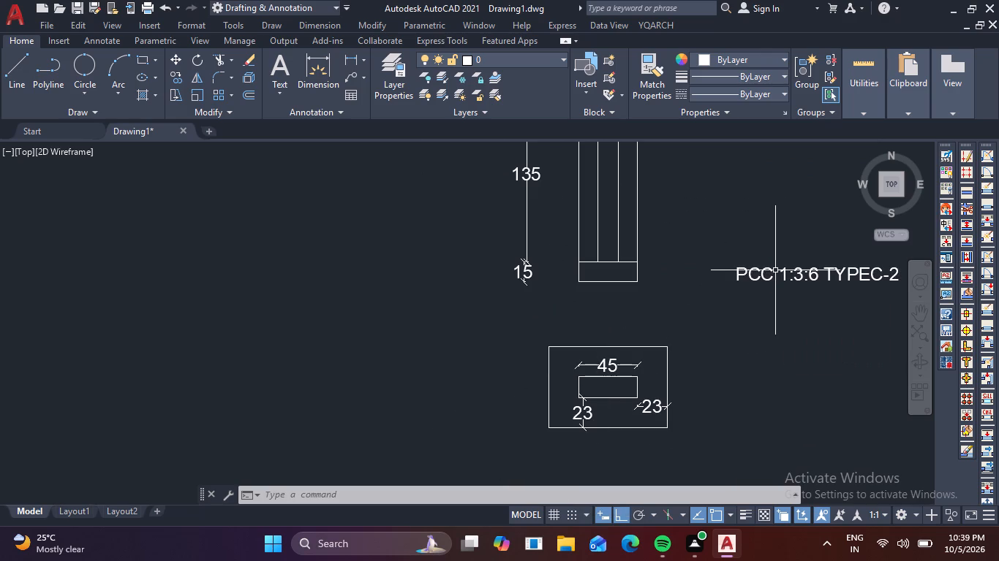
Copy the PCC 1:3:6 TYPEC-2 note into the gap between the base block and the base plan.
left_click(770, 272)
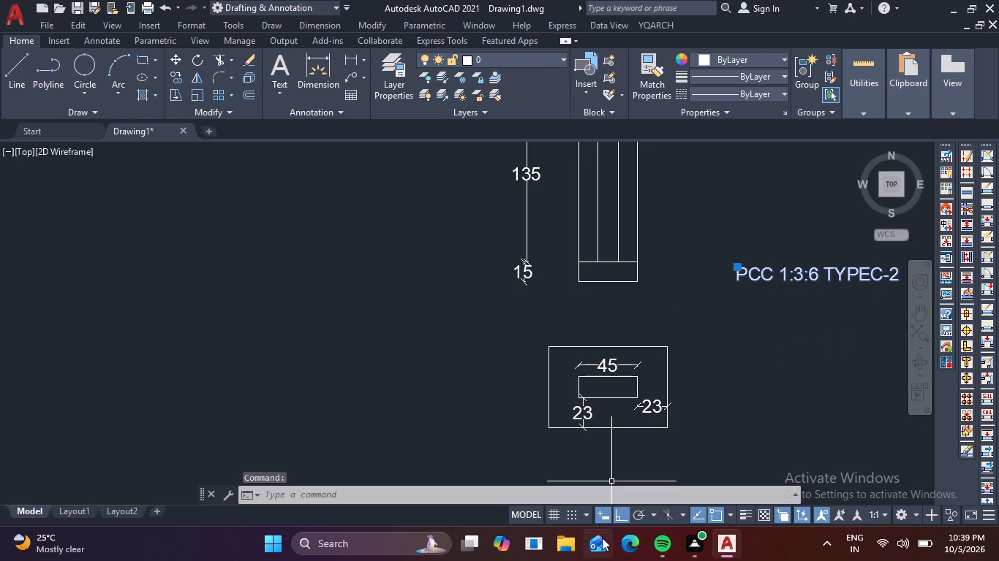
key("c")
key("o")
key("space")
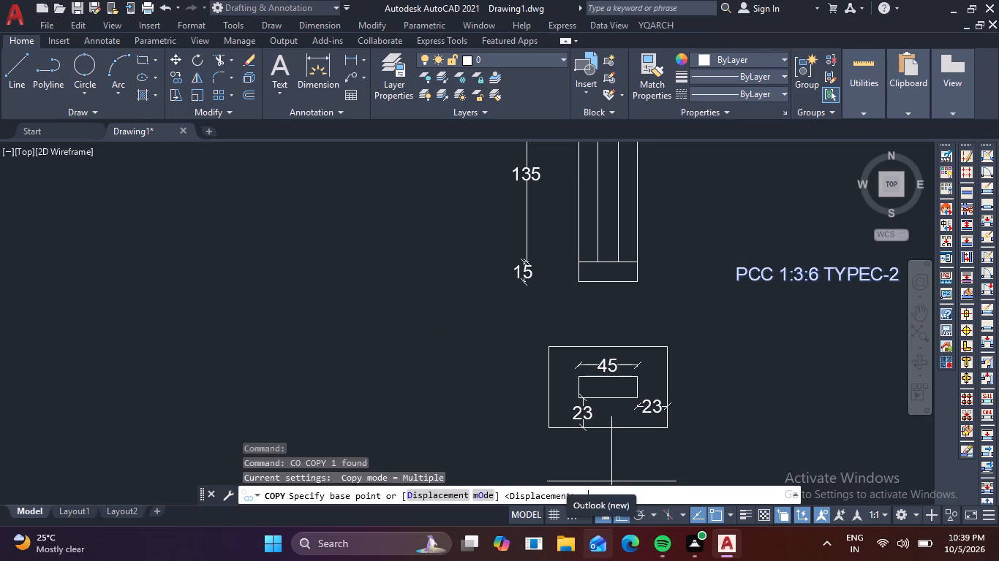
left_click(766, 276)
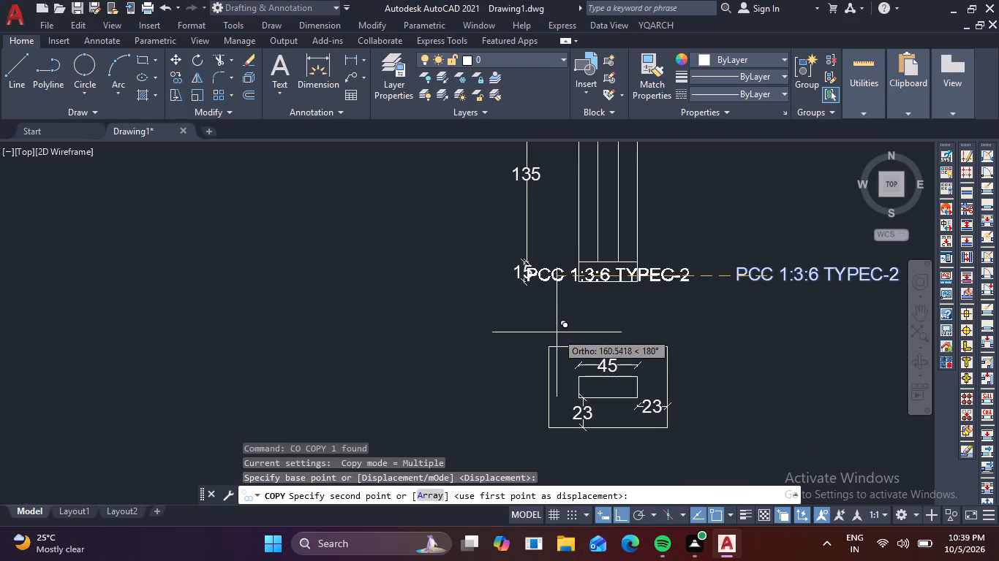
key("F8")
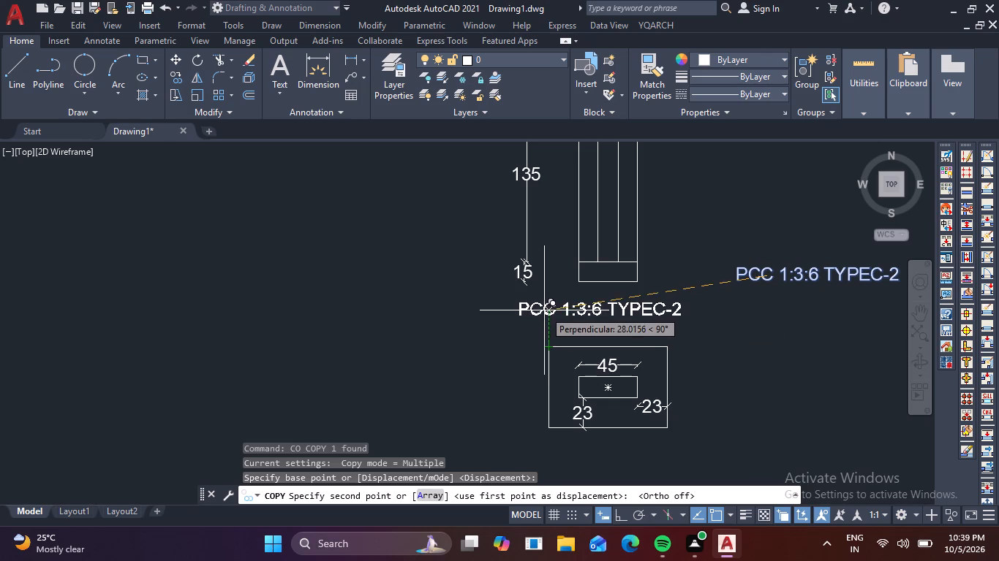
left_click(544, 310)
key("Escape")
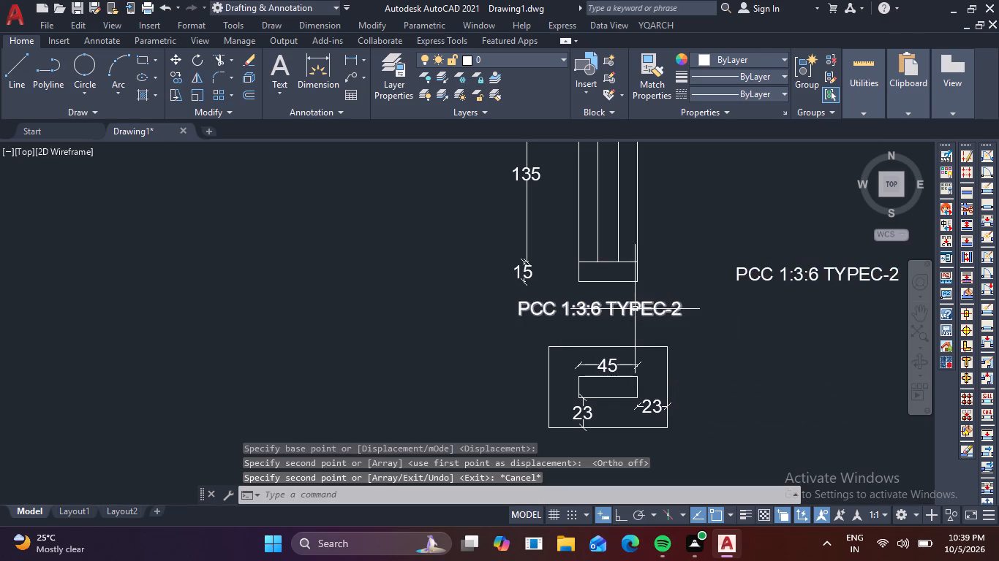
Replace the copied note's text above the base plan with SECTION LT POLE ASSEMBLEY.
double_click(635, 309)
left_click(682, 311)
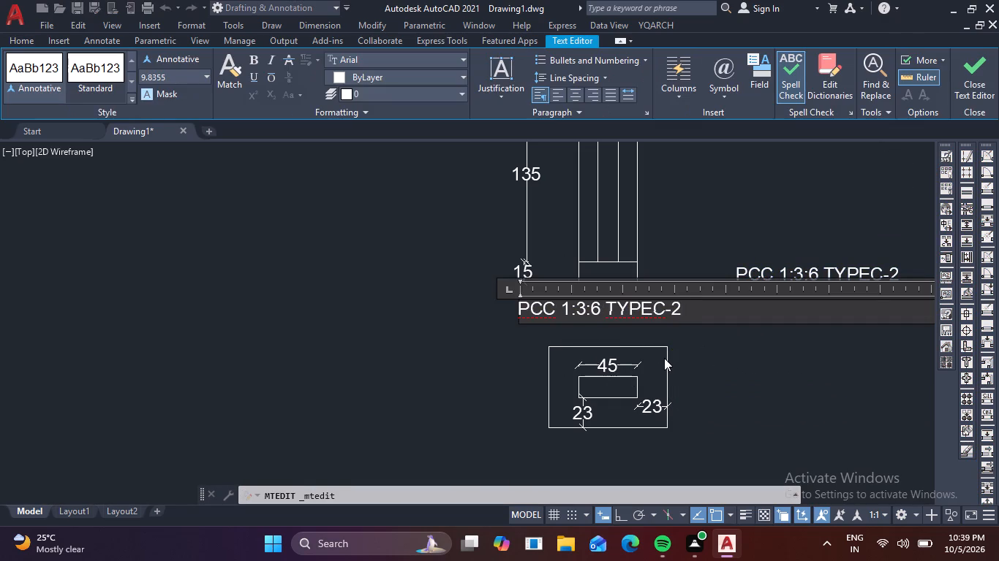
key("BackSpace")
key("BackSpace")
key("BackSpace")
key("BackSpace")
key("BackSpace")
key("BackSpace")
key("BackSpace")
key("BackSpace")
key("BackSpace")
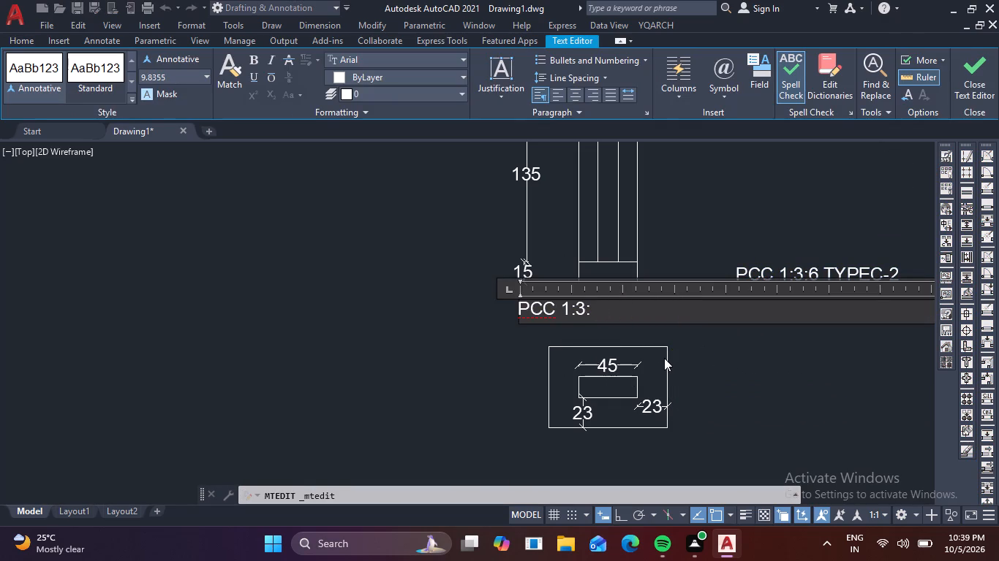
key("BackSpace")
key("BackSpace")
key("BackSpace")
key("BackSpace")
key("BackSpace")
key("BackSpace")
key("BackSpace")
key("BackSpace")
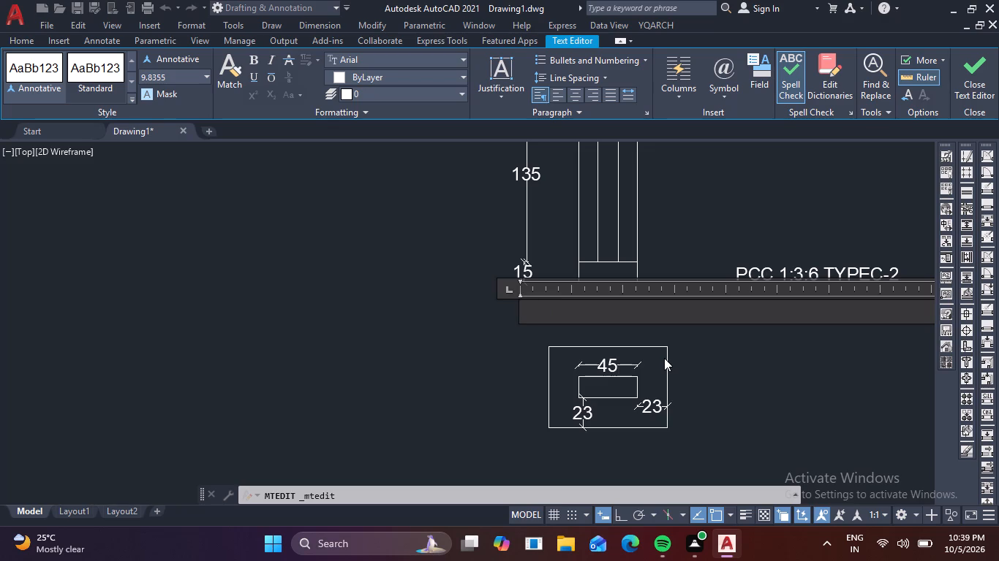
key("s")
key("w")
key("BackSpace")
type("ECTION")
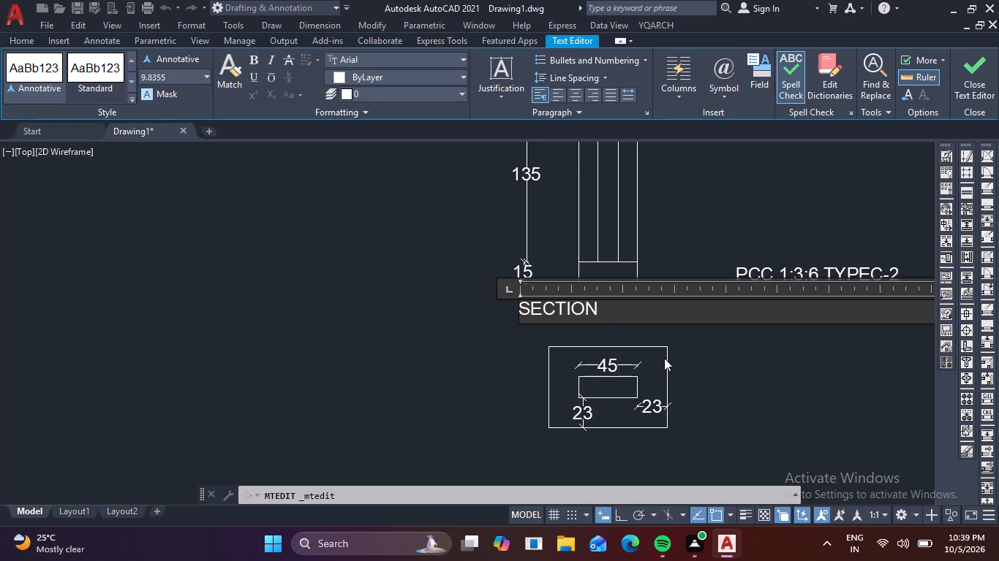
key("space")
type("LT")
key("space")
type("POL")
type("E")
key("space")
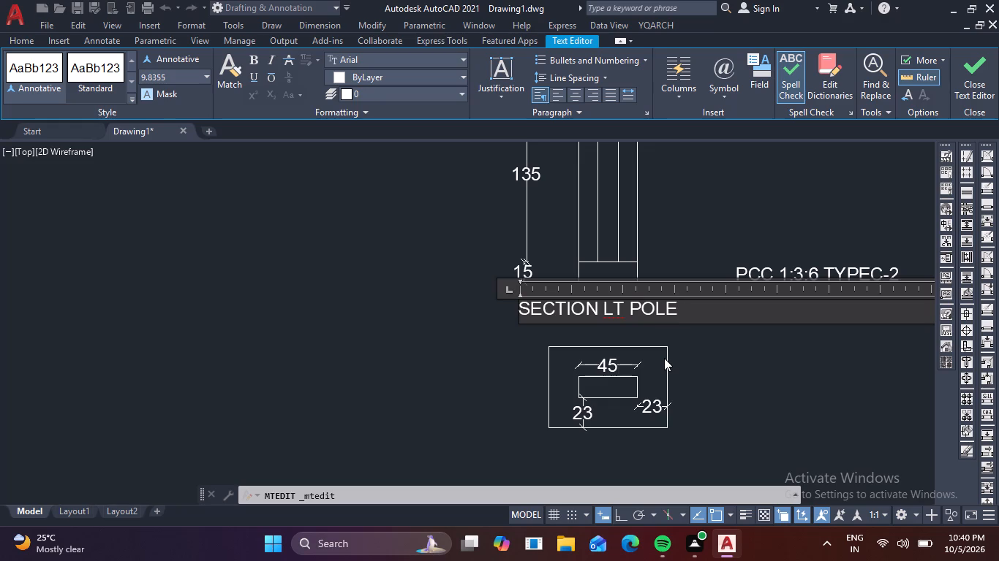
type("ASSE")
key("m")
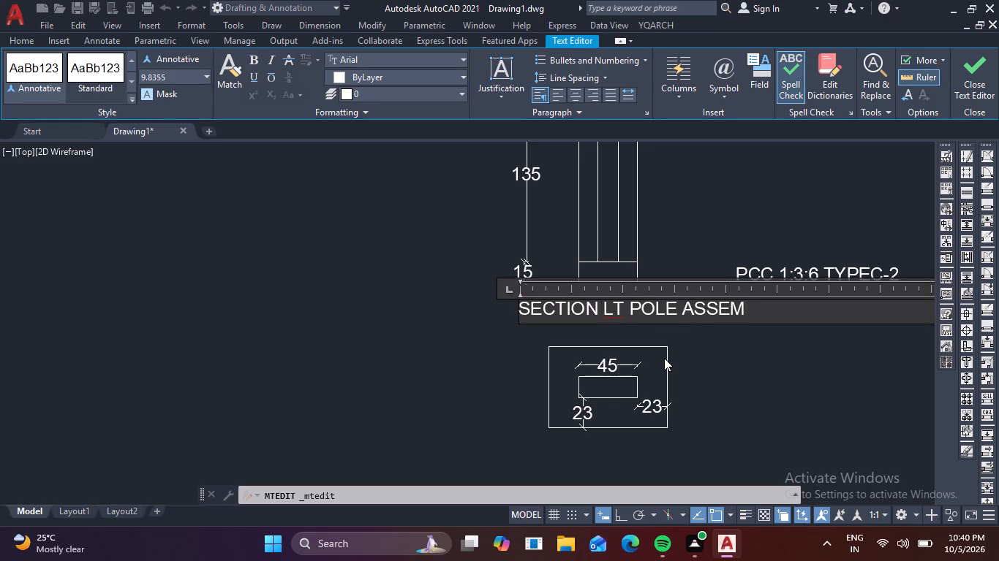
type("BLE")
key("y")
left_click(709, 347)
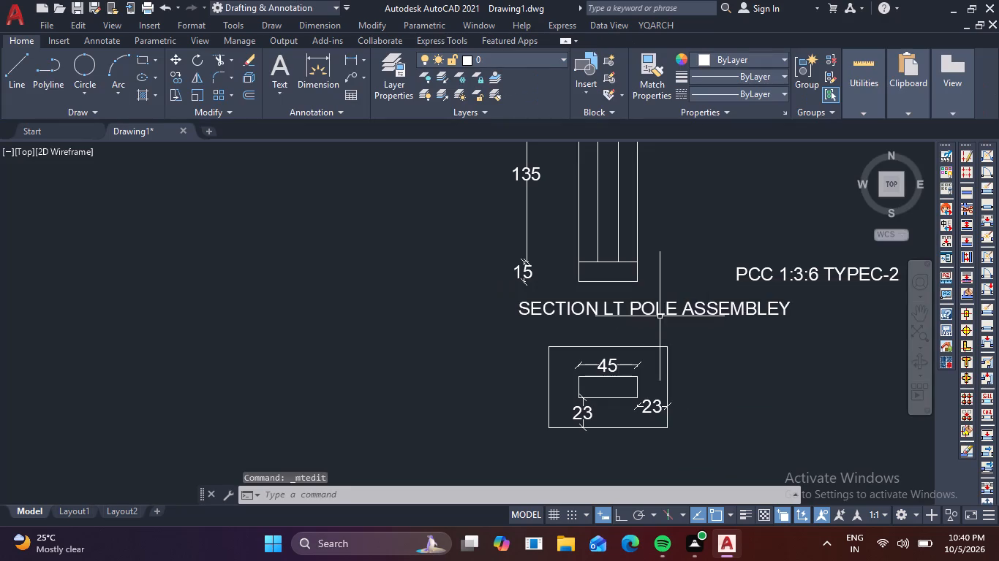
Move the SECTION LT POLE ASSEMBLEY title left so it sits roughly centred beneath the base block.
left_click(658, 312)
key("m")
key("space")
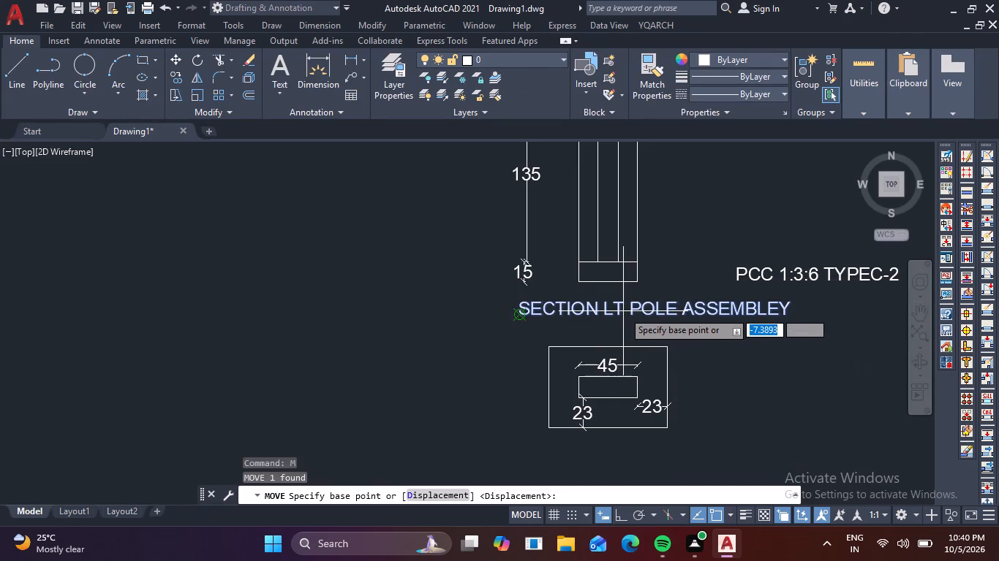
left_click(646, 307)
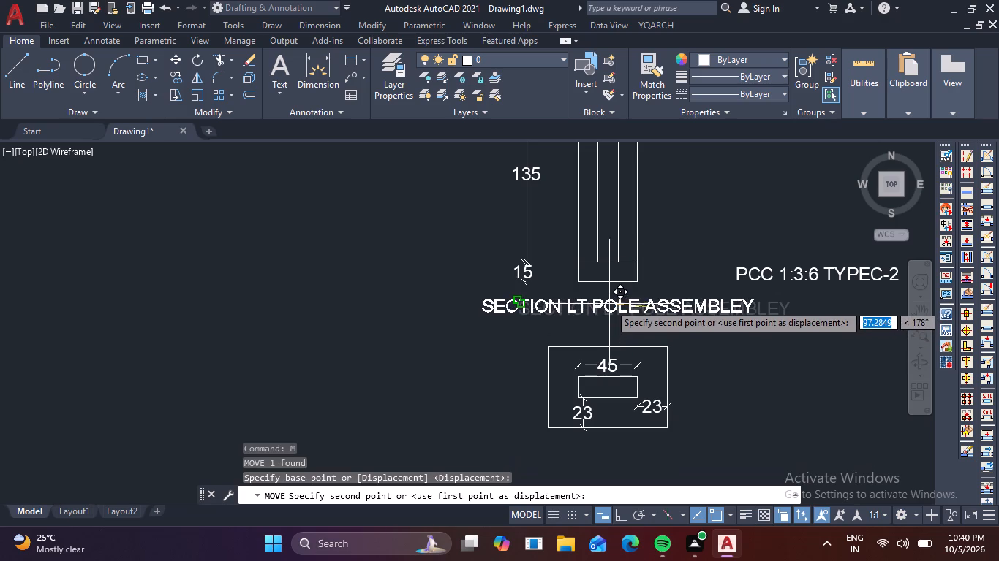
left_click(608, 308)
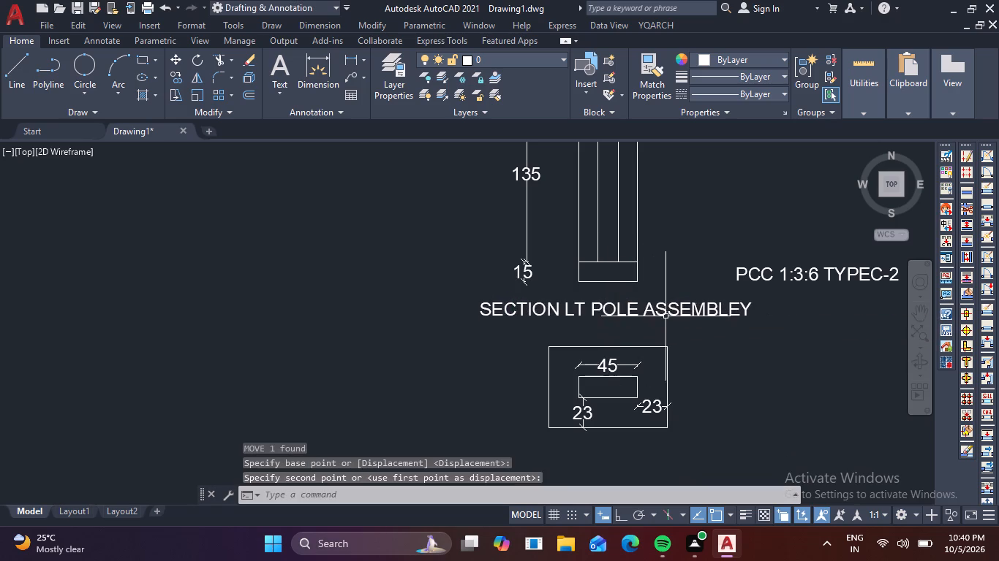
Make the whole SECTION LT POLE ASSEMBLEY title bold and set its text height to 10.
scroll(695, 310, "down", 4)
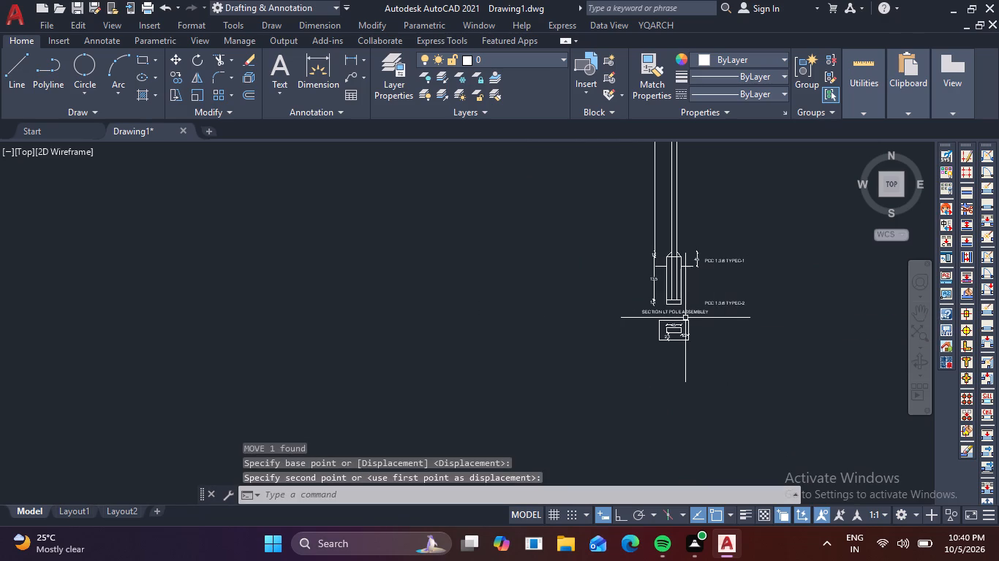
scroll(690, 320, "up", 2)
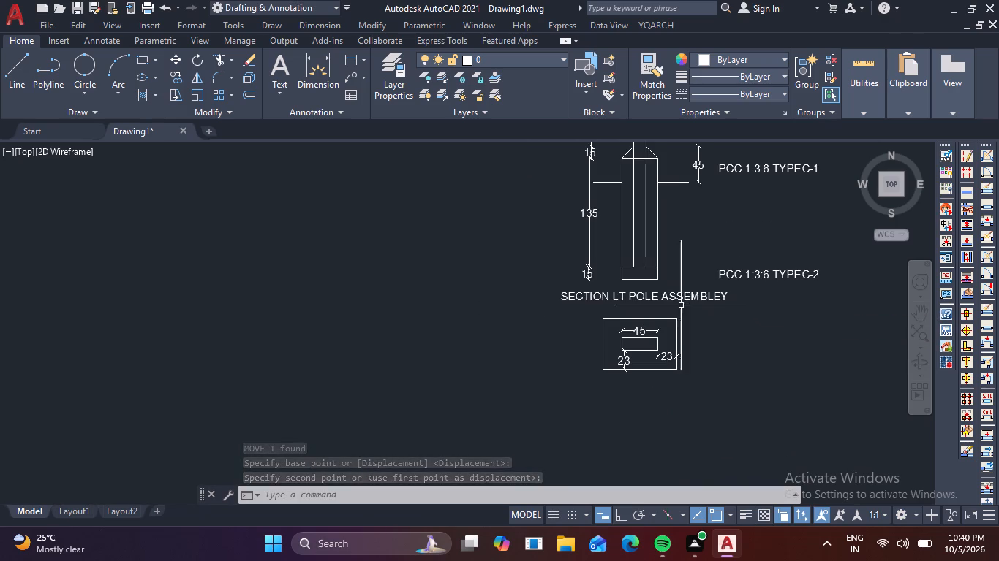
double_click(676, 299)
left_click_drag(736, 294, 696, 294)
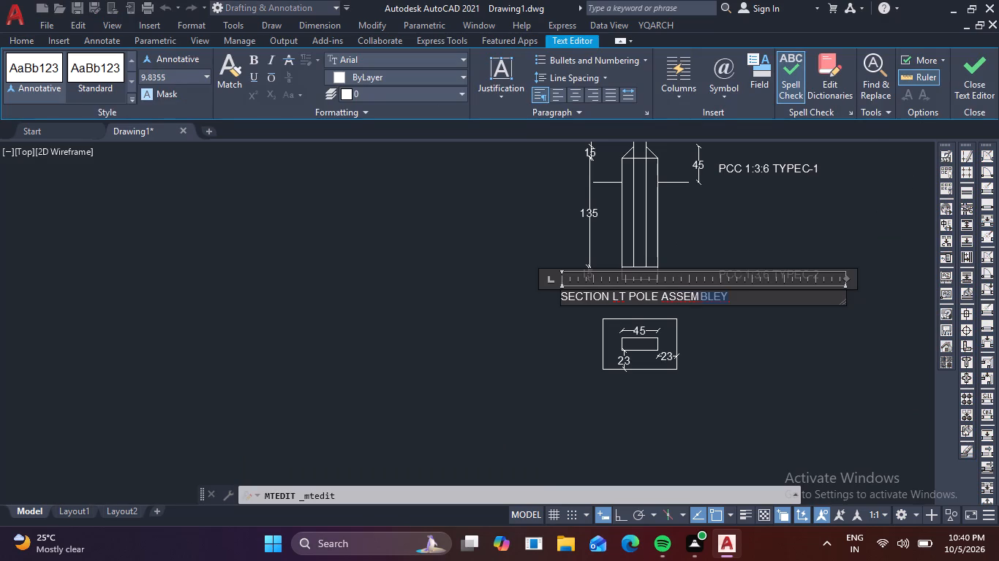
left_click_drag(696, 294, 527, 299)
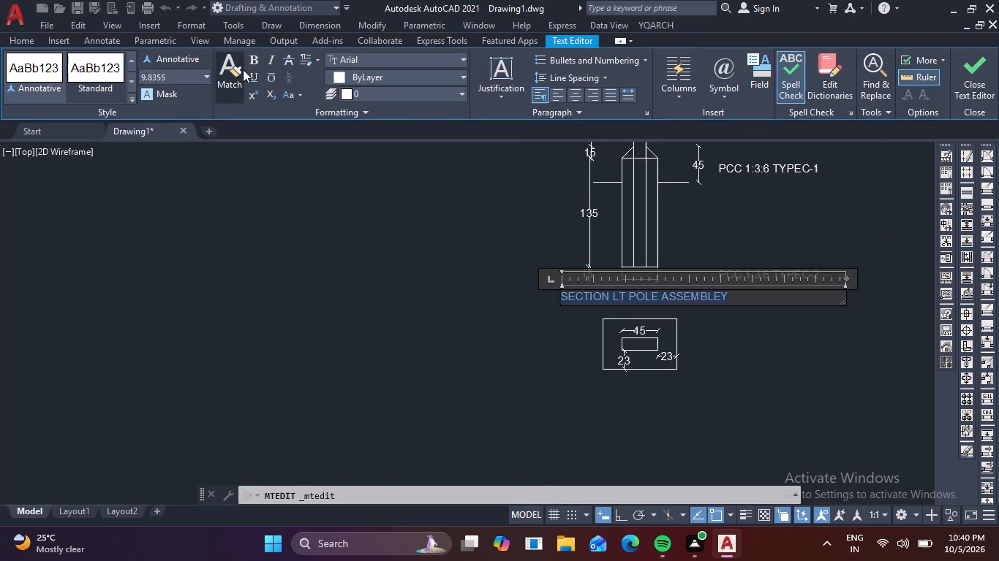
left_click(263, 59)
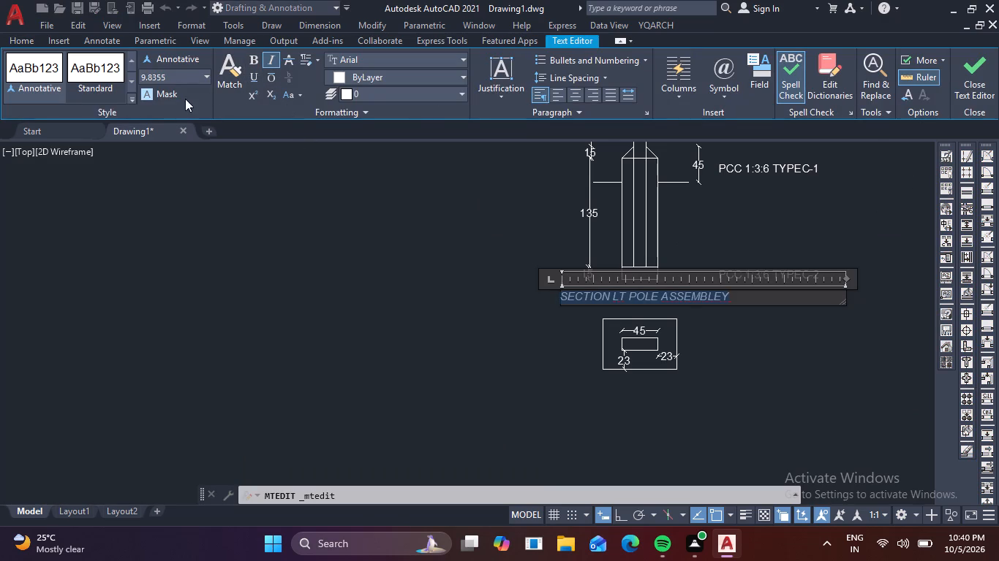
left_click(269, 59)
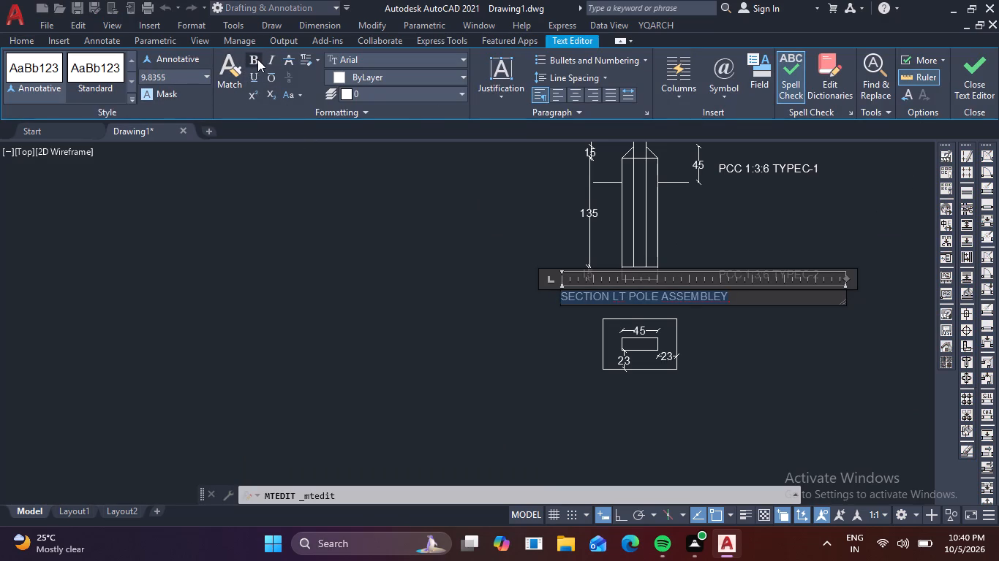
left_click(256, 59)
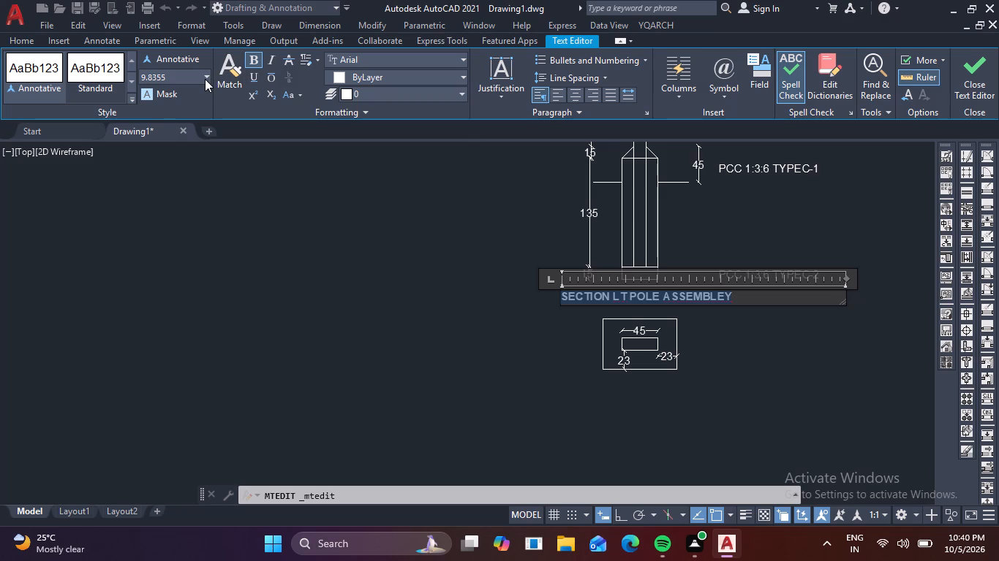
left_click(205, 79)
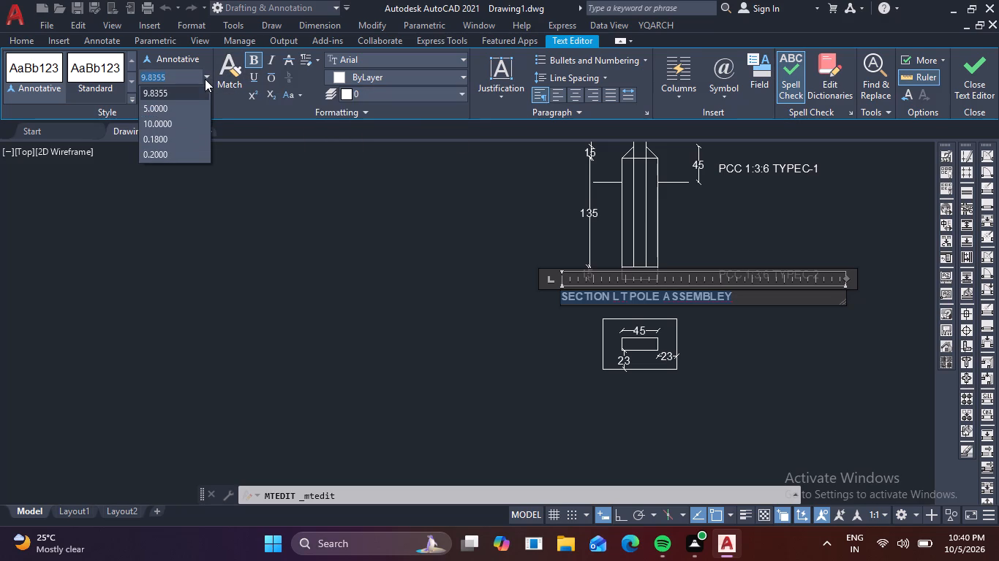
left_click(179, 123)
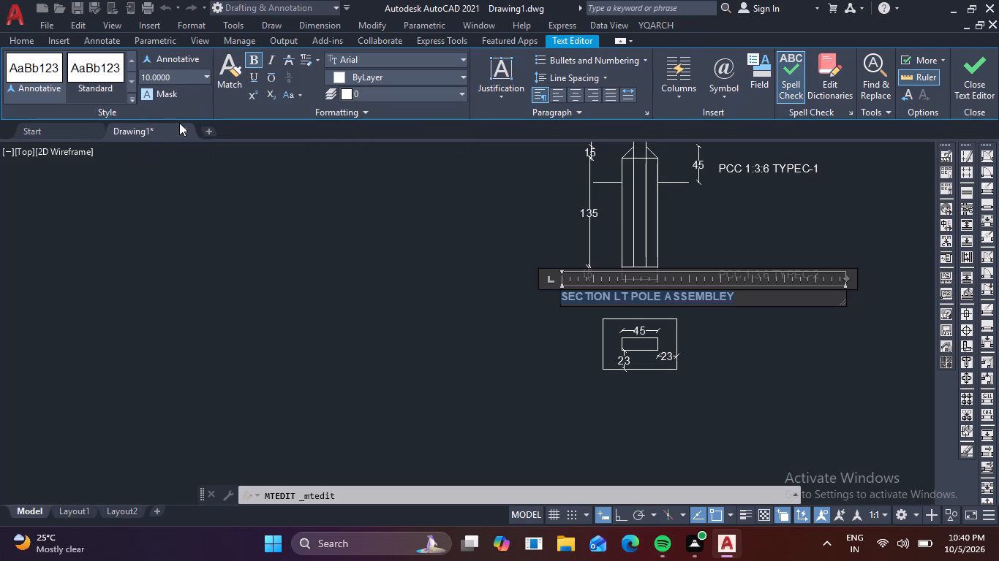
left_click(271, 194)
Underline the whole SECTION LT POLE ASSEMBLEY title beneath the base block.
scroll(655, 314, "up", 1)
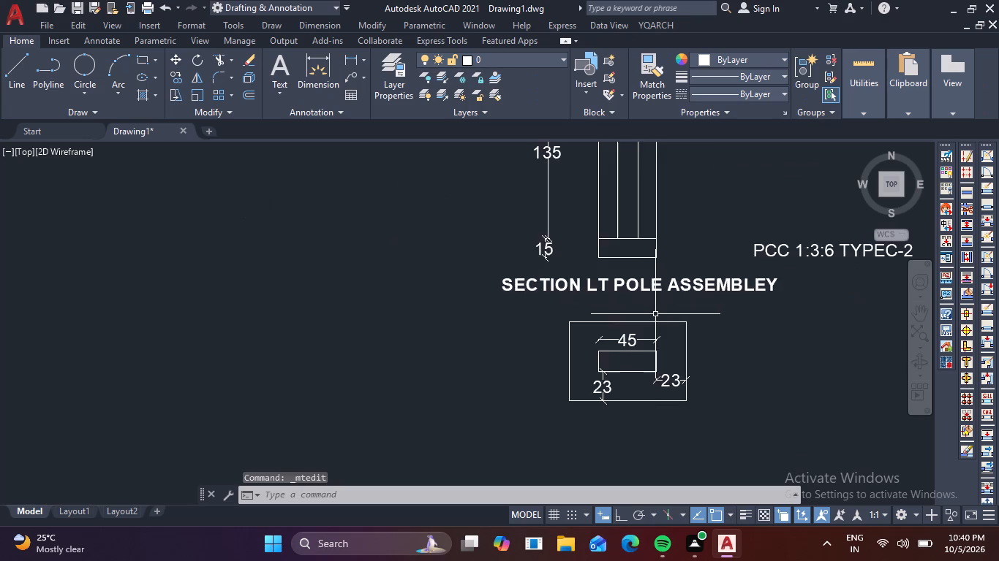
scroll(655, 314, "up", 1)
scroll(668, 308, "down", 2)
scroll(728, 311, "down", 3)
scroll(783, 303, "up", 1)
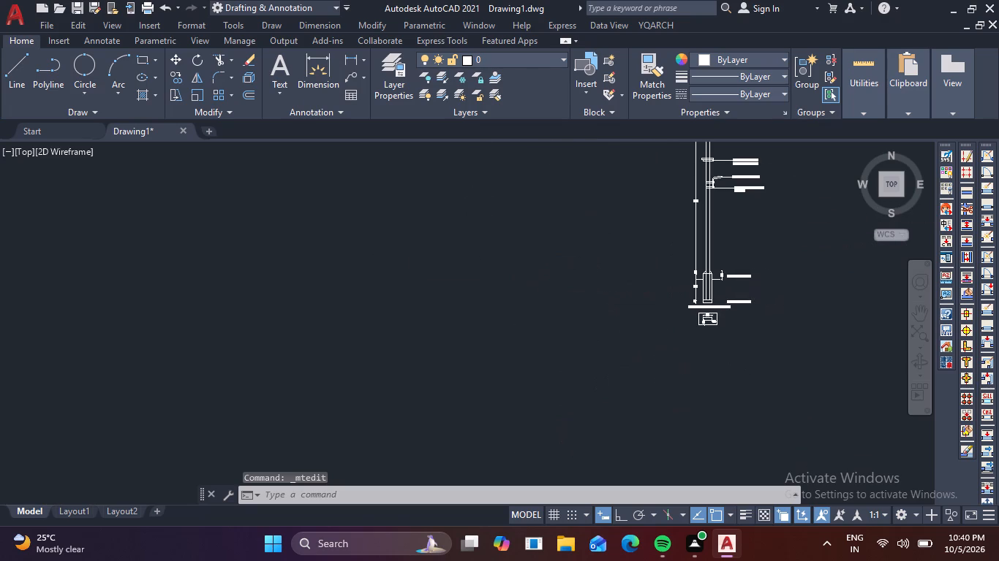
scroll(655, 327, "up", 2)
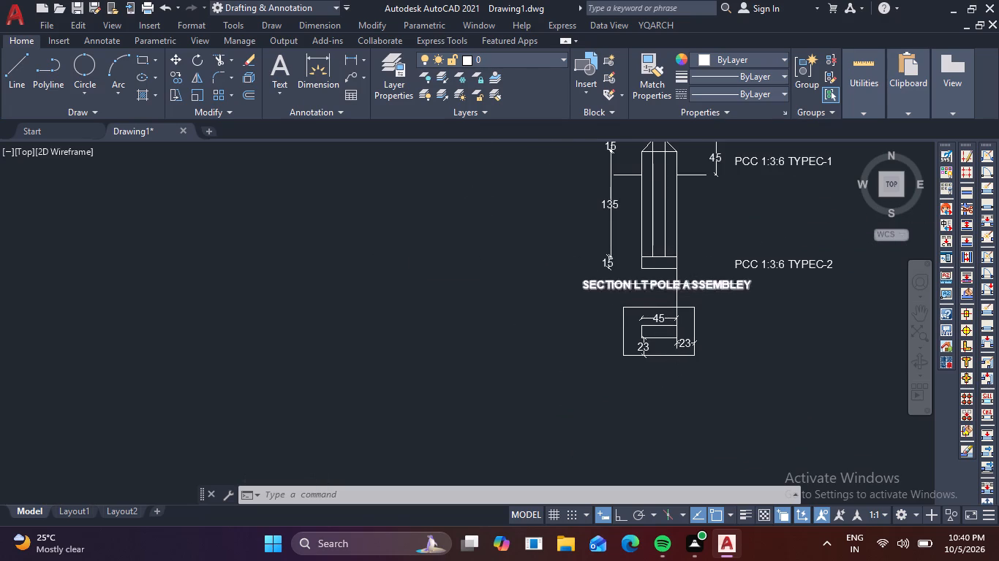
double_click(676, 281)
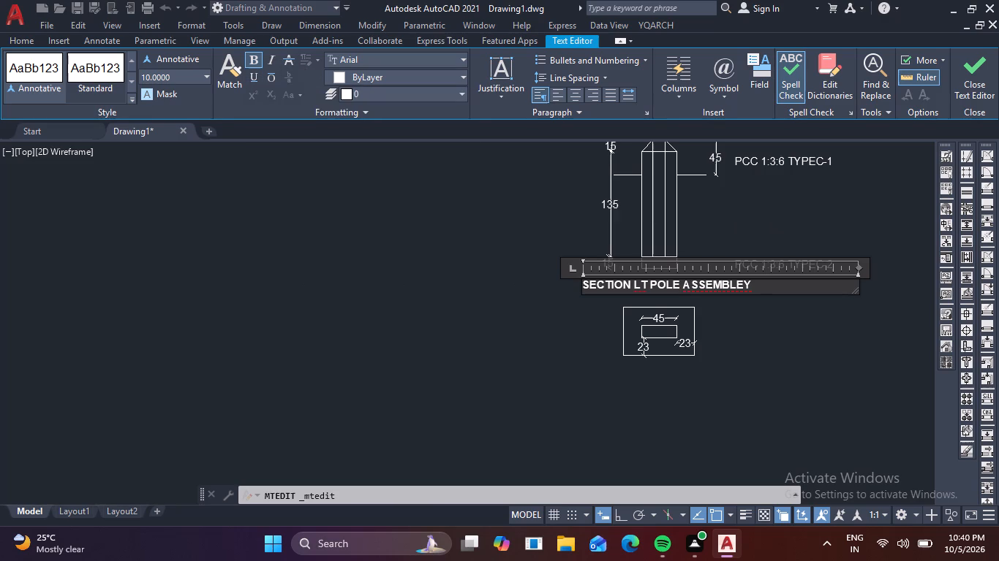
left_click_drag(763, 286, 554, 302)
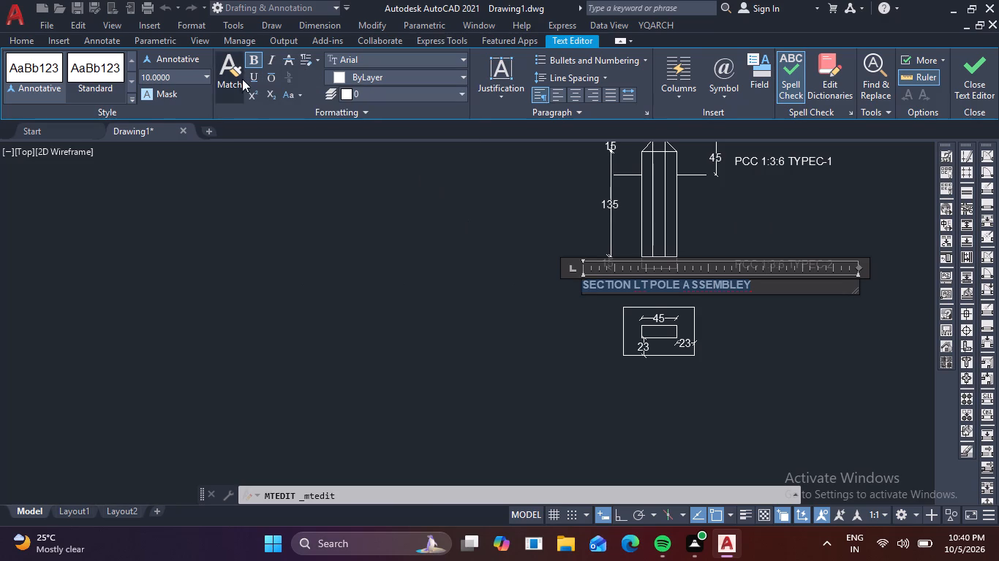
left_click(246, 76)
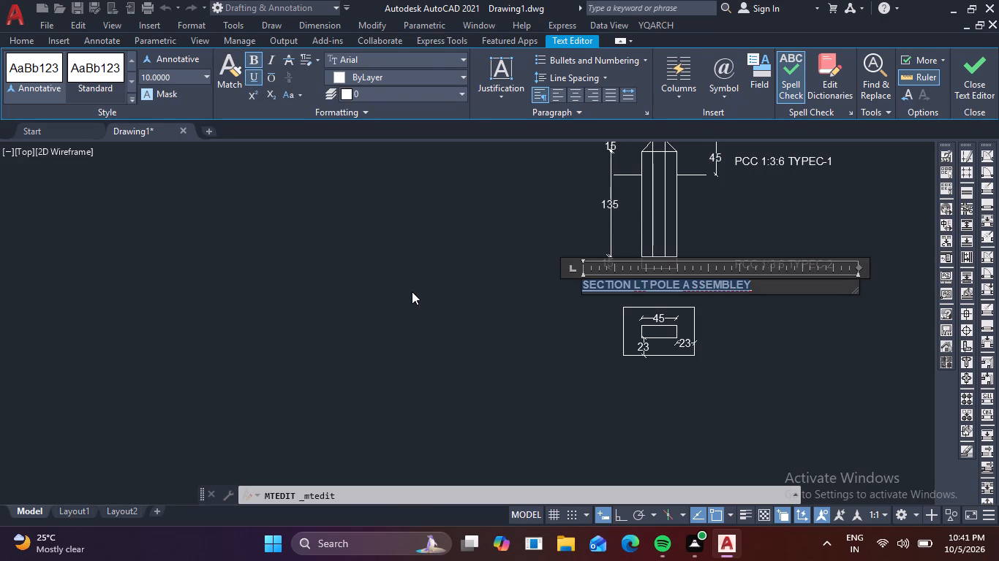
left_click(412, 291)
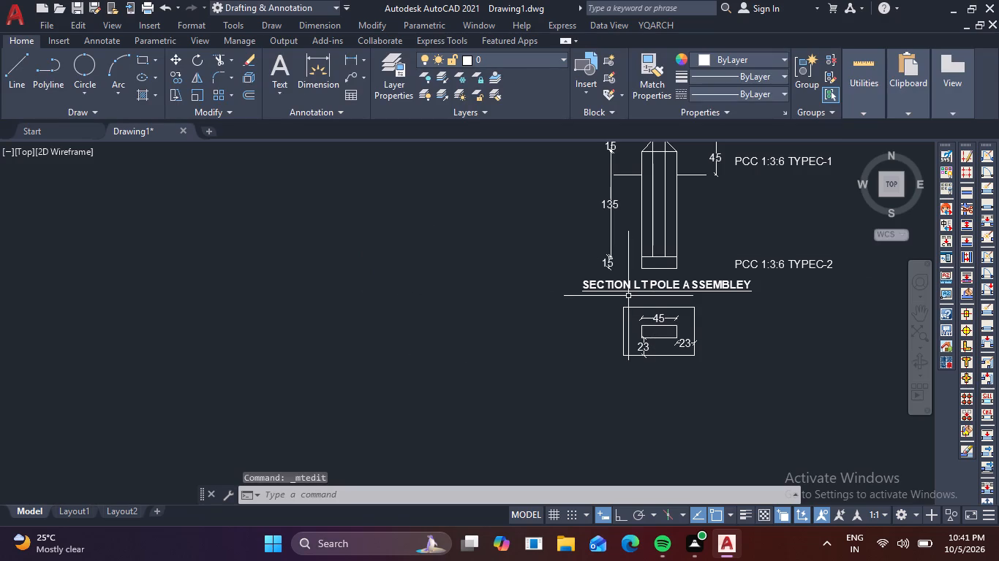
Copy the SECTION LT POLE ASSEMBLEY title straight down with Ortho on, placing the copy below the base plan.
middle_click_drag(774, 372, 764, 305)
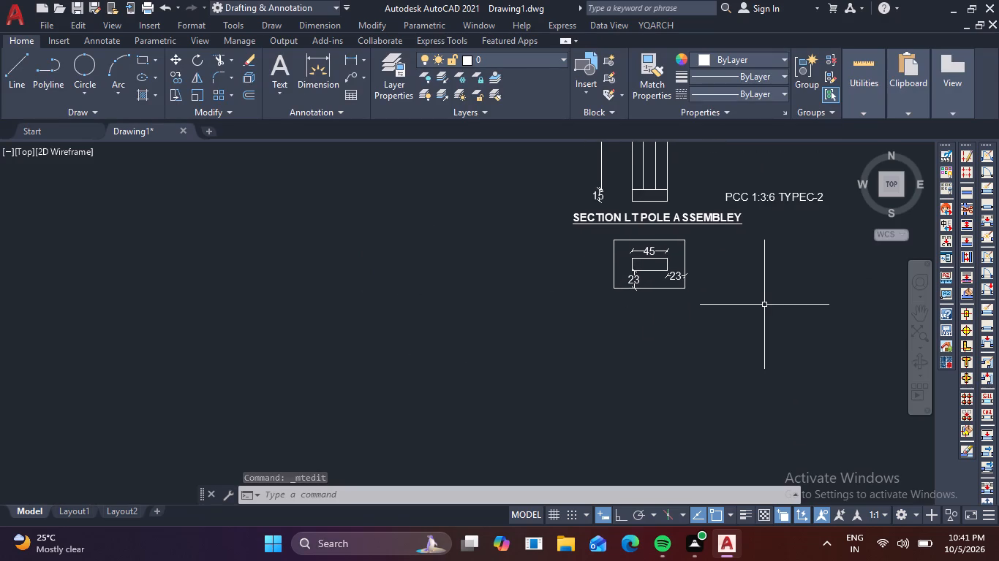
left_click(693, 220)
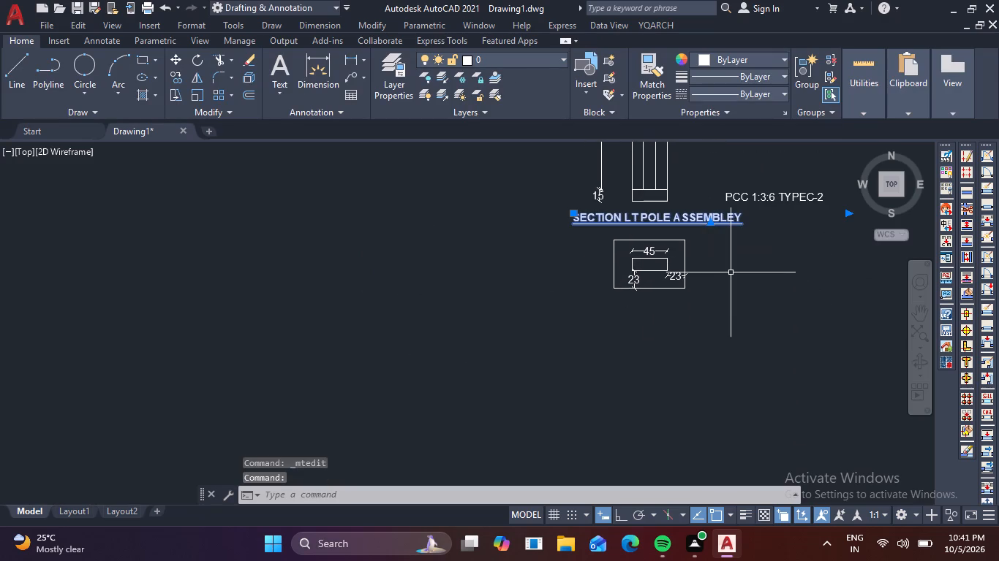
type("CO")
key("space")
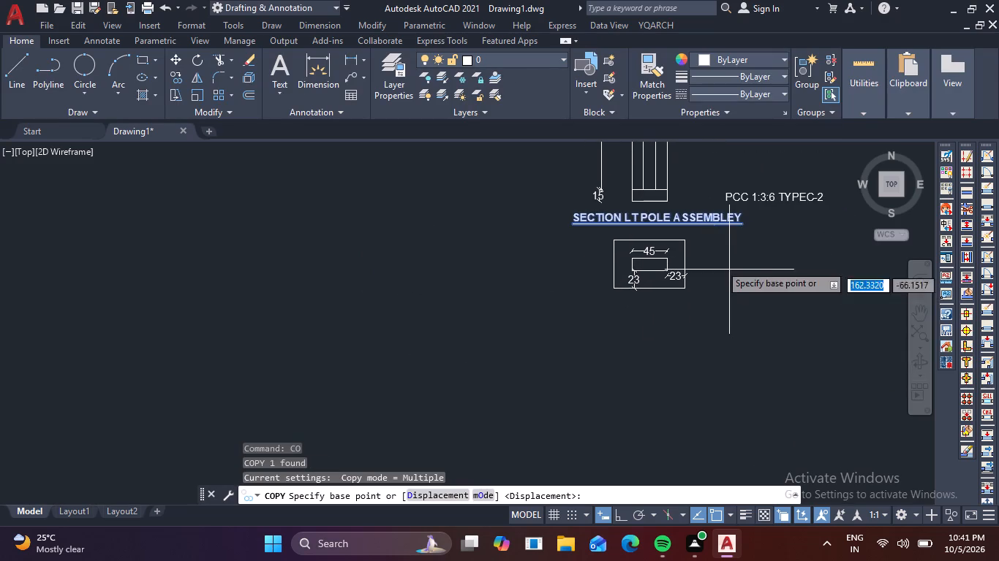
key("F8")
left_click(653, 220)
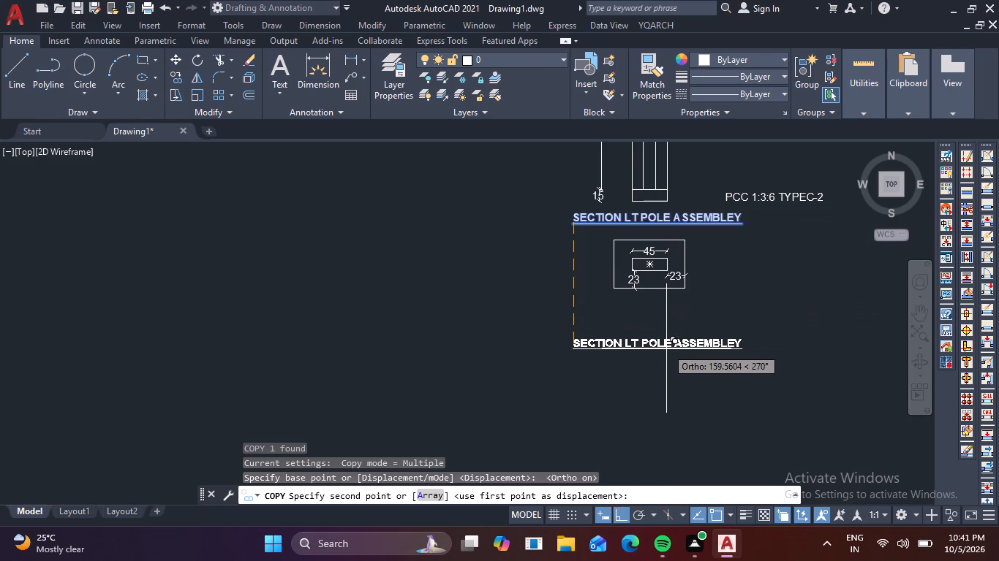
left_click(661, 322)
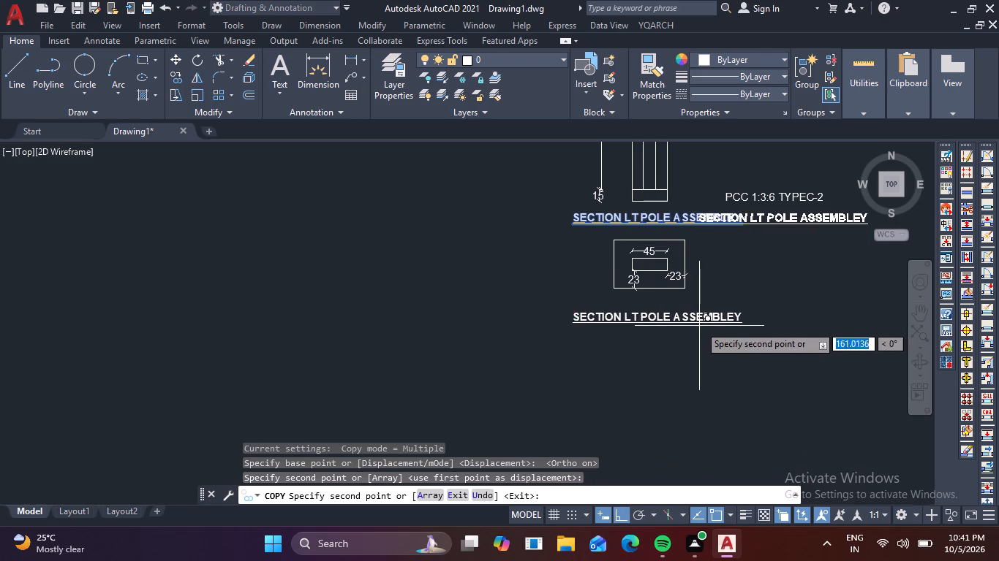
key("Escape")
Replace the copied title's text below the base plan with PLAN RCC POLE AT BOTTOM.
double_click(695, 318)
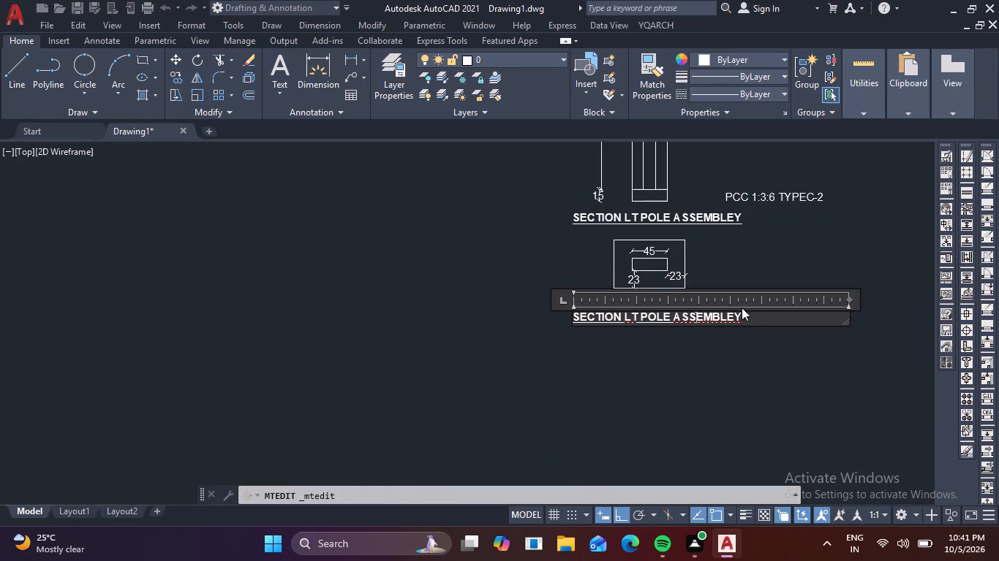
left_click(753, 319)
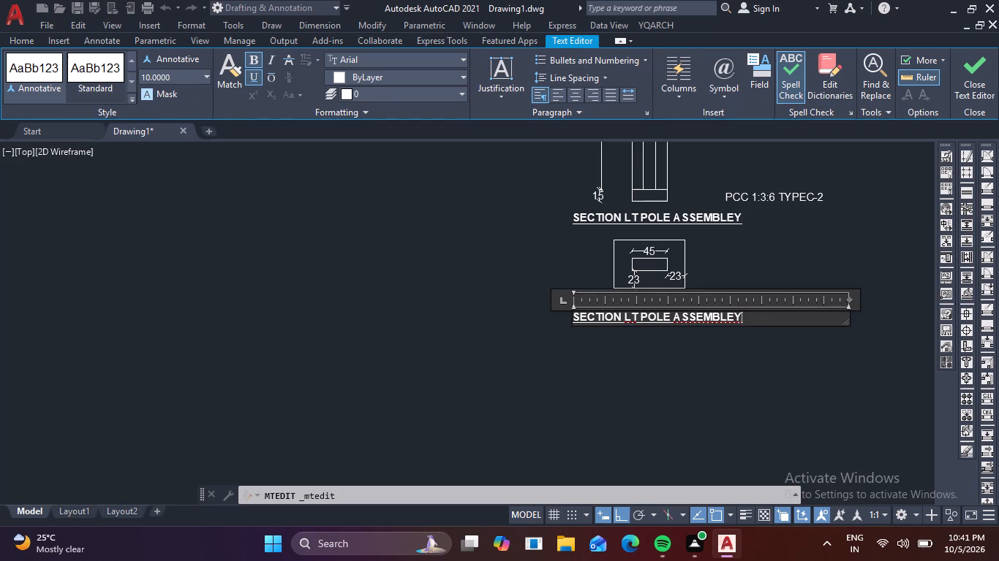
key("BackSpace")
key("BackSpace")
key("BackSpace")
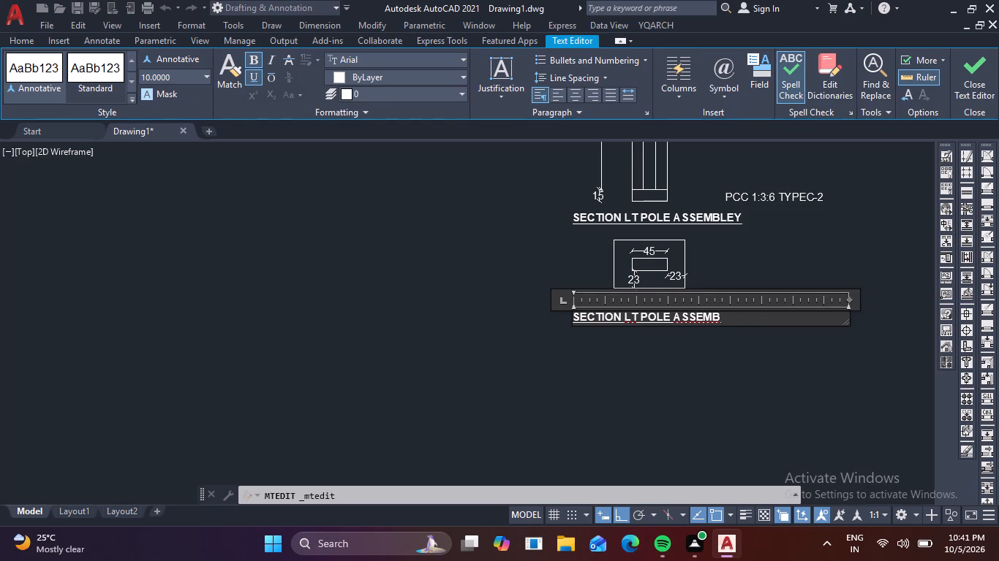
key("BackSpace")
key("BackSpace")
key("BackSpace")
key("BackSpace")
key("BackSpace")
key("BackSpace")
key("BackSpace")
key("BackSpace")
key("BackSpace")
key("BackSpace")
key("BackSpace")
key("BackSpace")
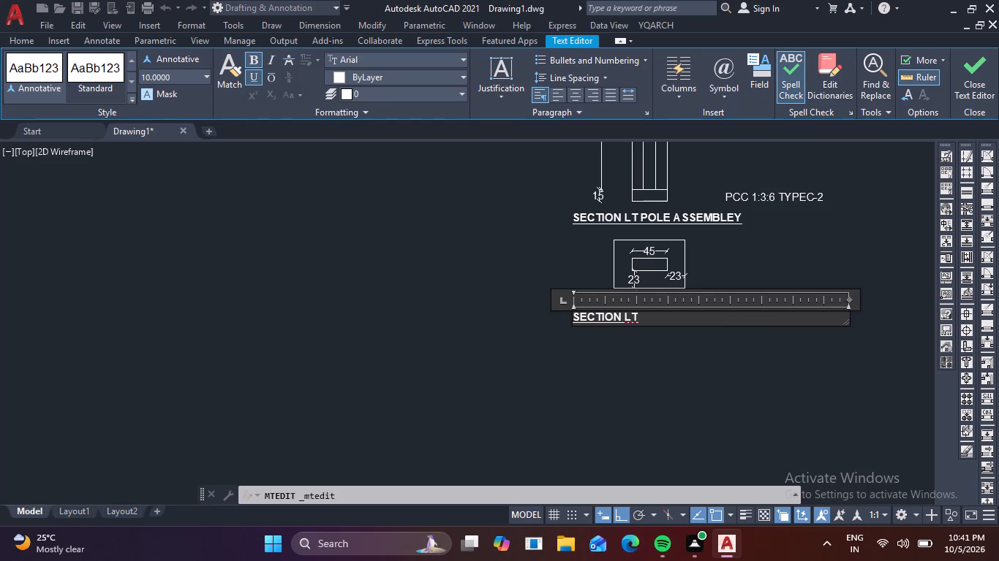
key("BackSpace")
key("BackSpace")
key("BackSpace")
key("BackSpace")
key("BackSpace")
key("BackSpace")
key("BackSpace")
key("BackSpace")
key("BackSpace")
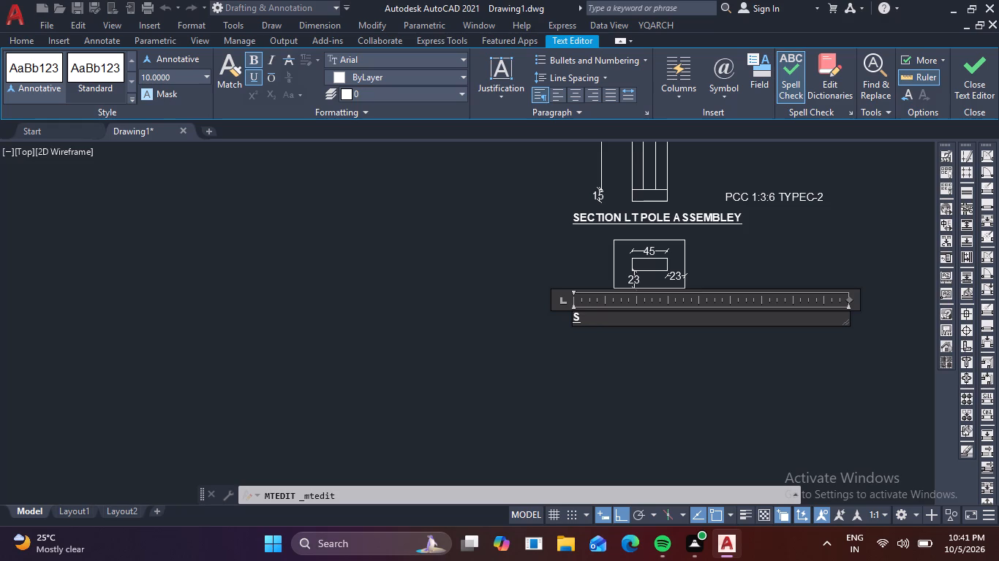
key("BackSpace")
type("PL")
key("a")
key("n")
key("space")
type("RCC")
key("space")
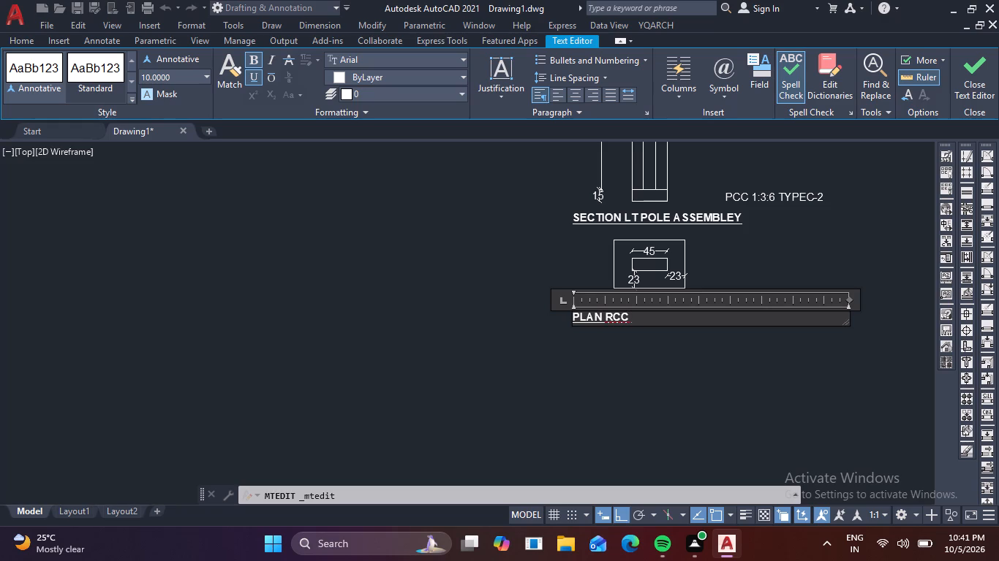
type("POL")
key("e")
key("space")
key("a")
key("t")
key("space")
type("B")
type("OTT")
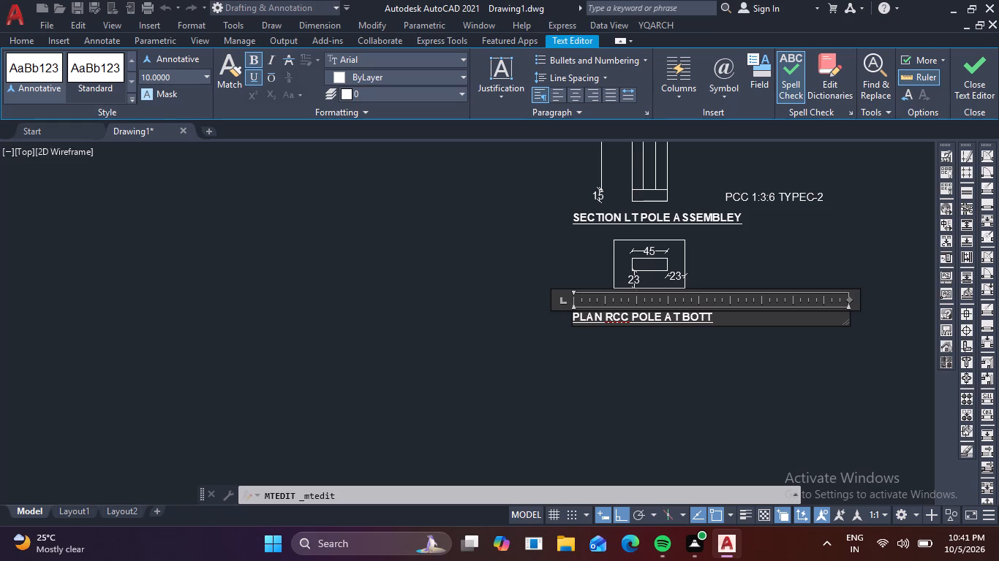
type("OM")
left_click(668, 446)
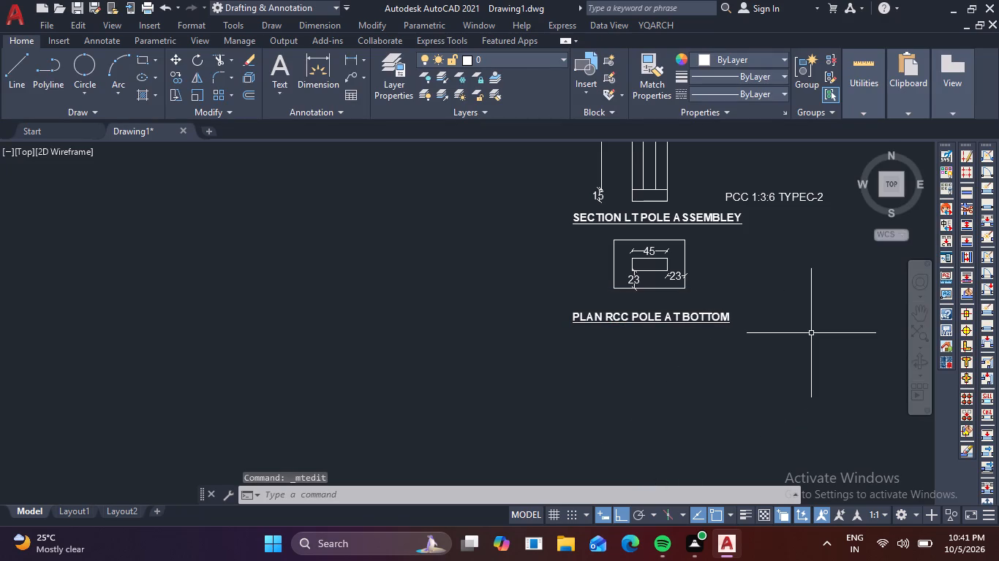
Draw a vertical line about 420 units long in the empty area to the right of the pole's clamp and lamp labels.
scroll(812, 333, "down", 1)
middle_click_drag(826, 324, 617, 520)
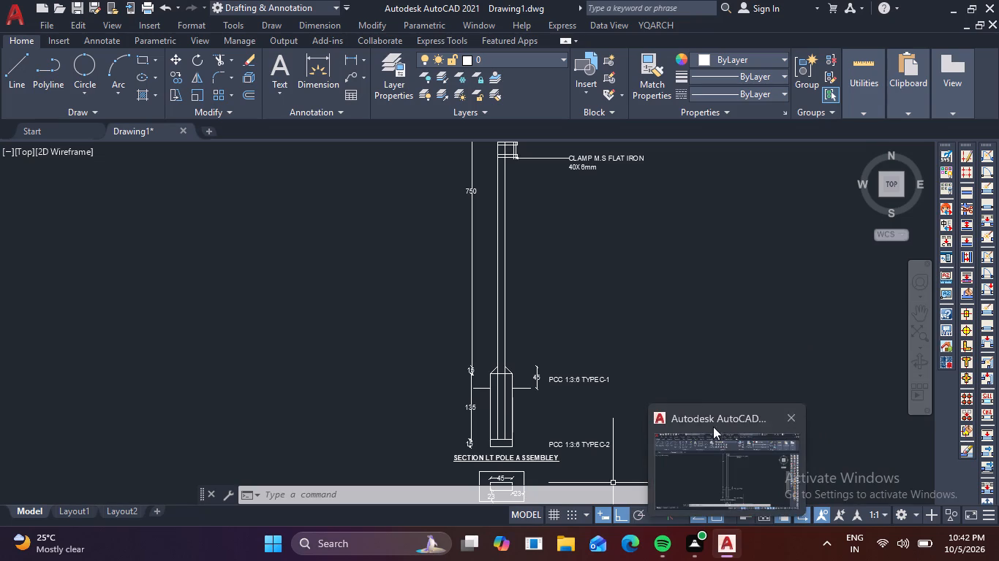
middle_click_drag(755, 242, 682, 302)
scroll(656, 319, "down", 2)
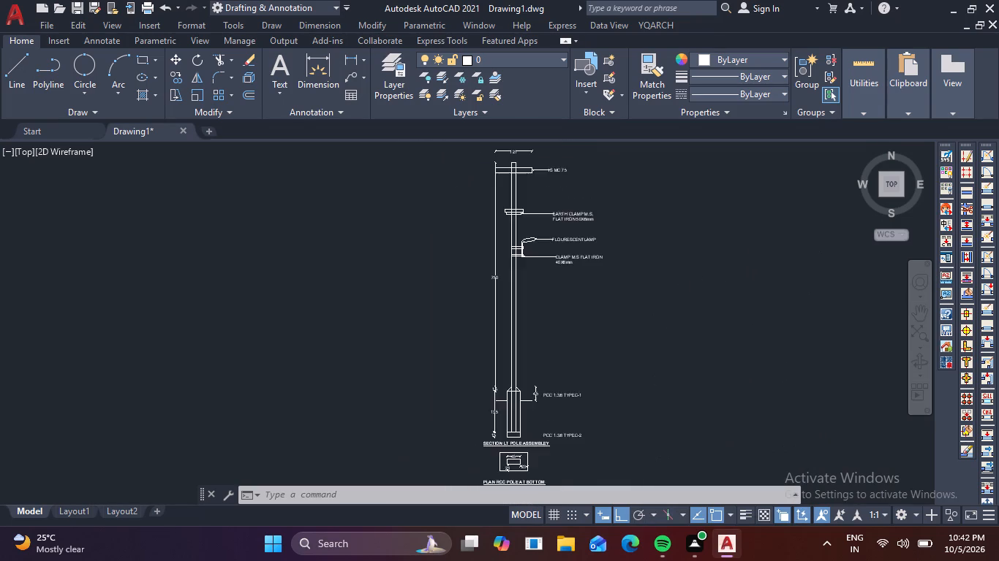
middle_click_drag(676, 314, 455, 272)
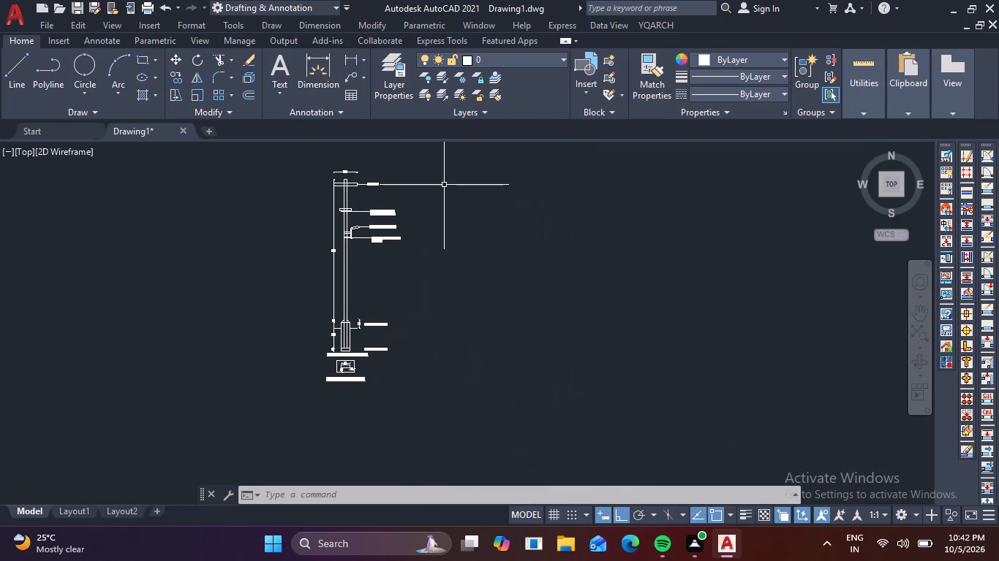
scroll(469, 188, "up", 2)
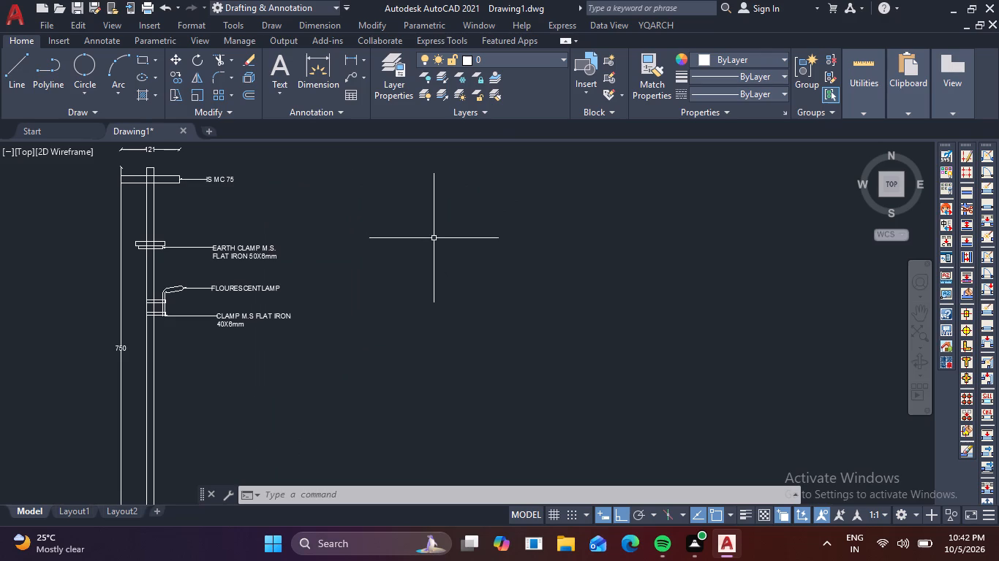
type("L")
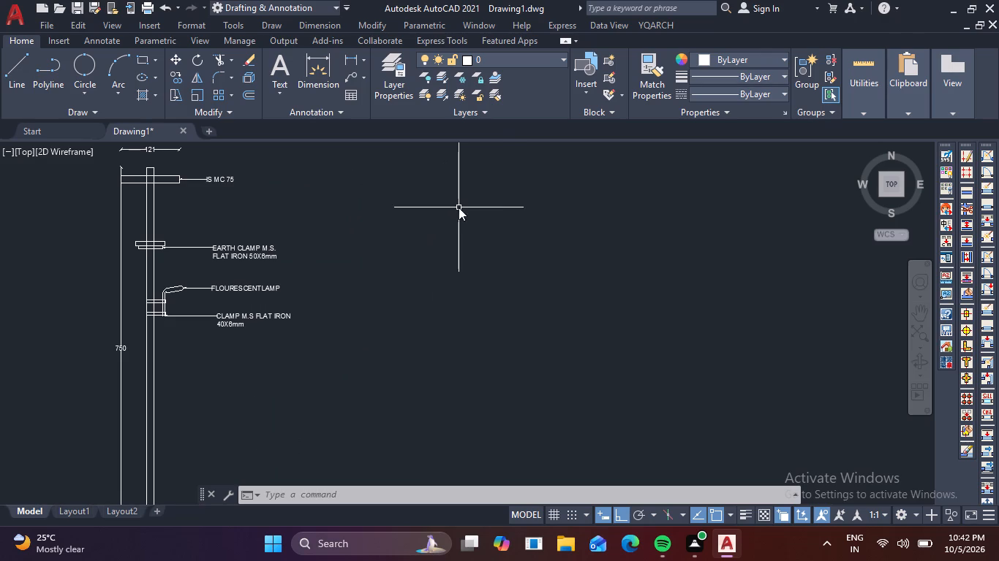
key("space")
left_click(472, 199)
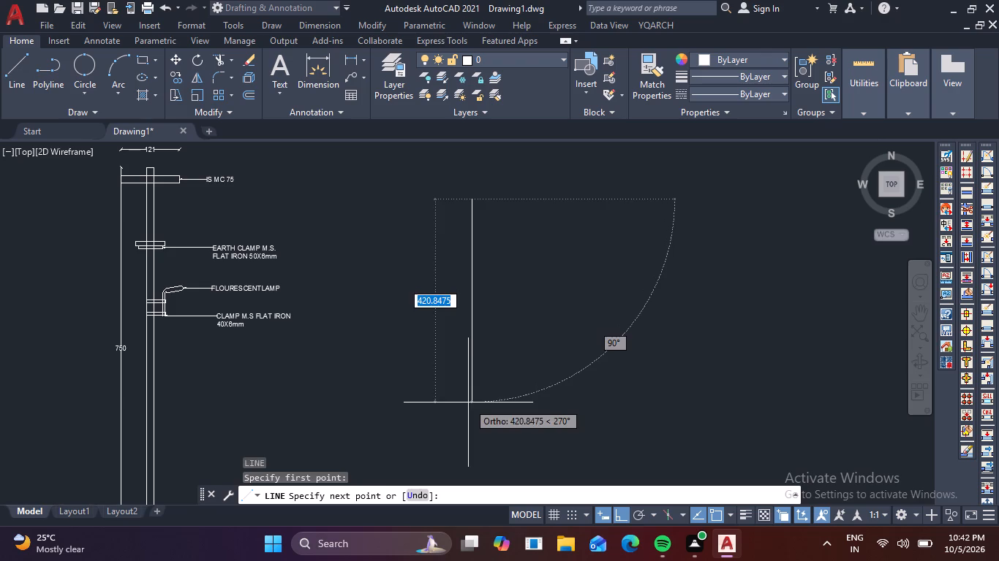
left_click(472, 403)
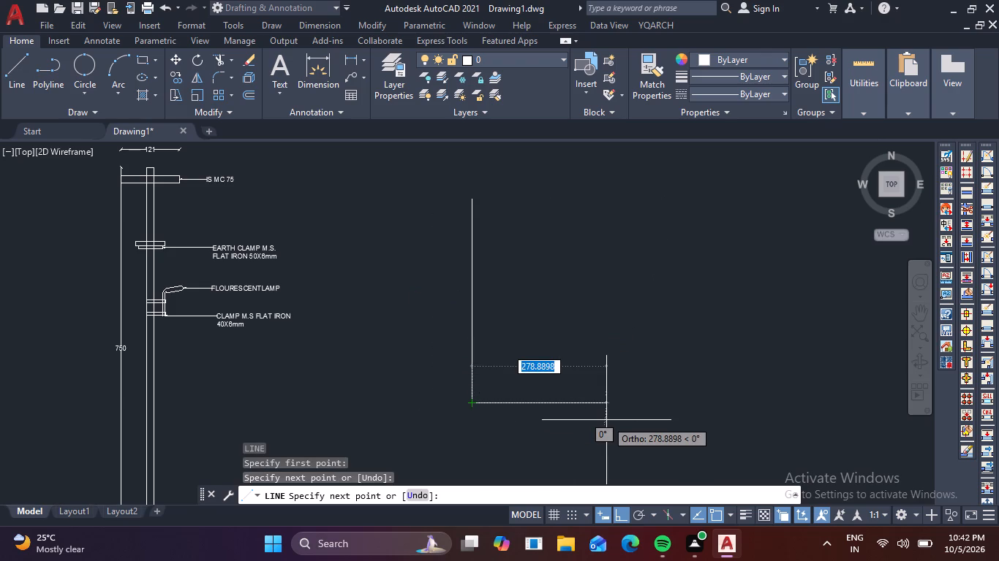
key("space")
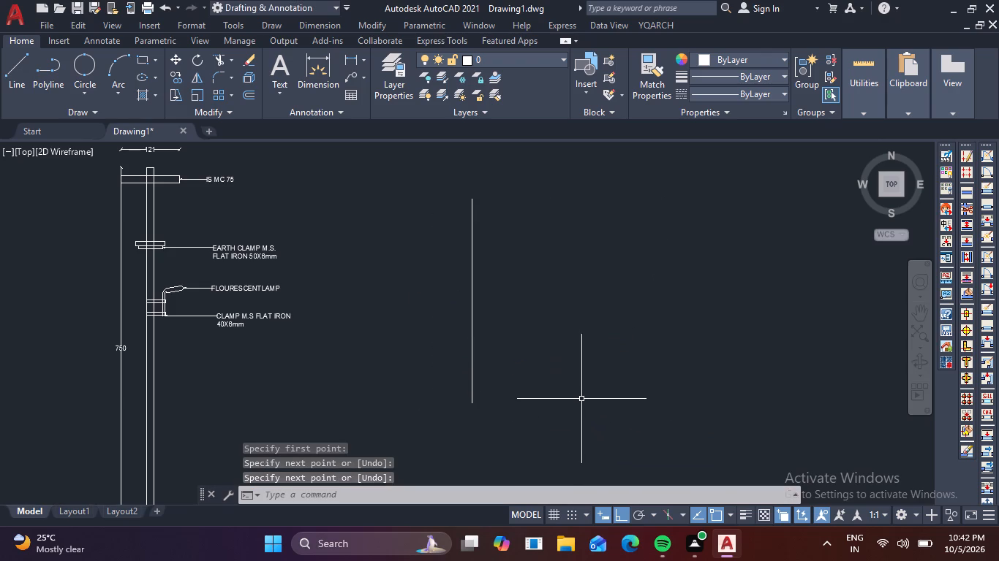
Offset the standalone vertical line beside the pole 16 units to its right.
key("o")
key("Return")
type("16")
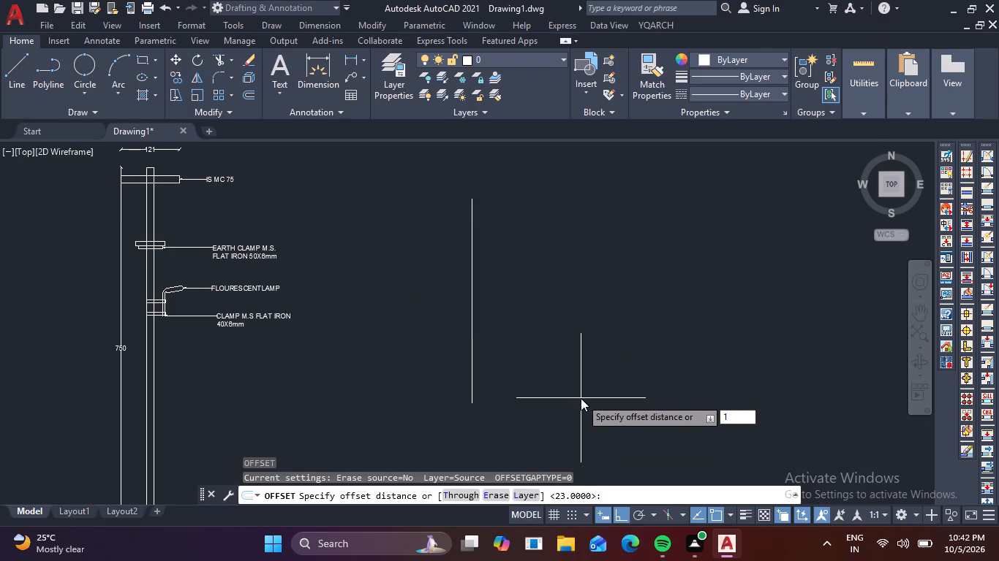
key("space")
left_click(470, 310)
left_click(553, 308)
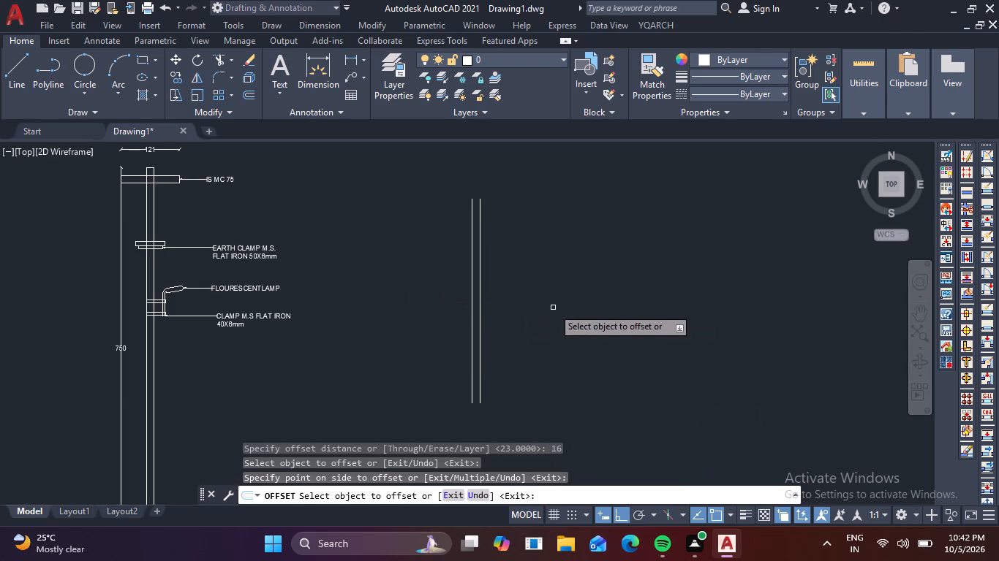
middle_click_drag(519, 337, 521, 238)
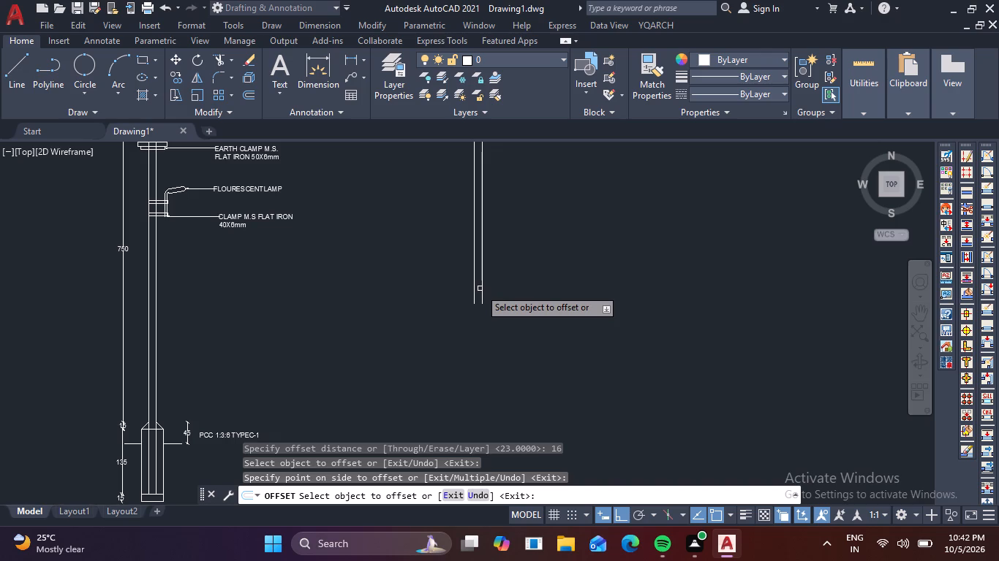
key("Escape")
Delete both parallel vertical lines beside the pole.
left_click_drag(532, 226, 514, 216)
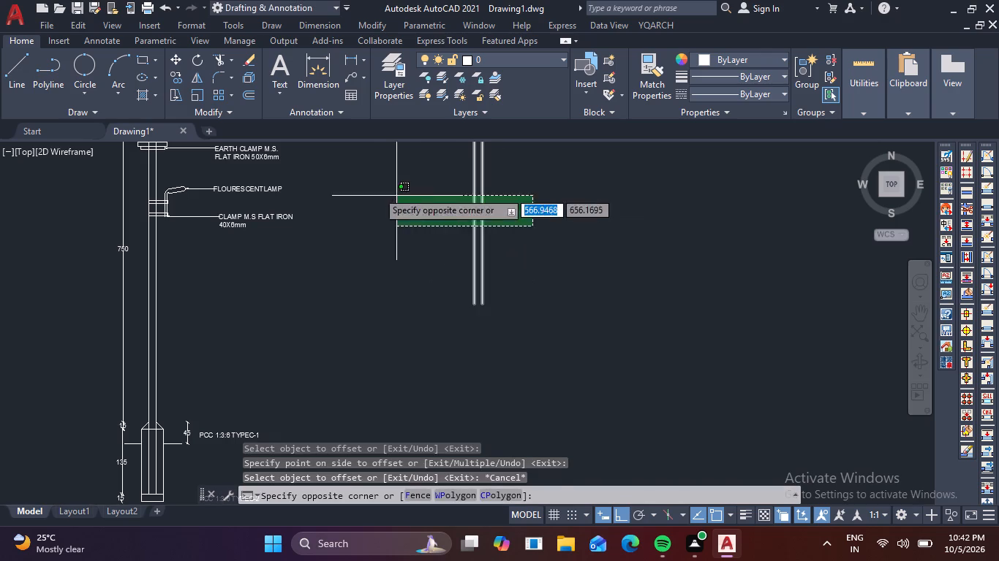
left_click(372, 190)
key("Delete")
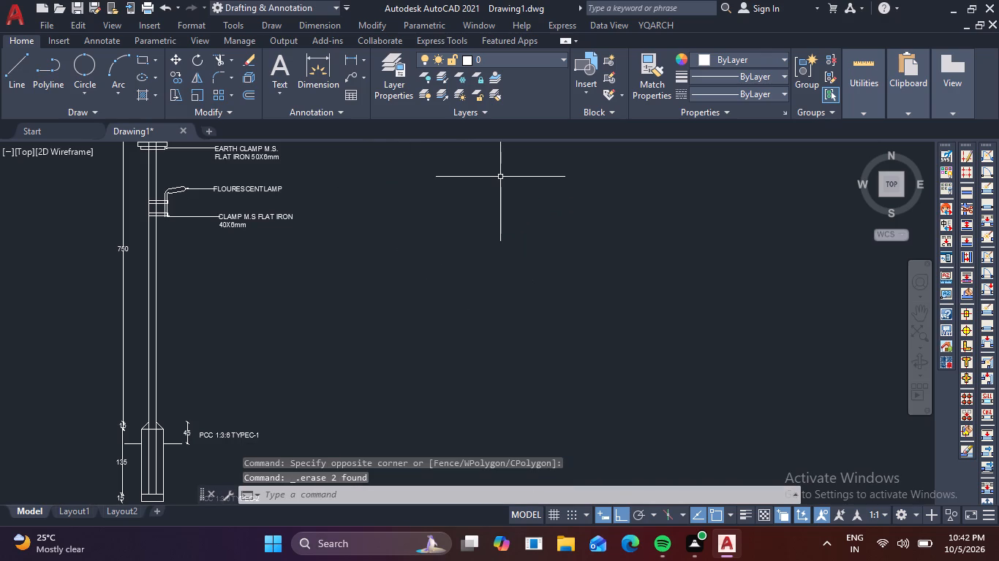
Draw a new vertical line about 380 units long in the empty area to the right of the pole's labels.
scroll(503, 176, "down", 2)
middle_click_drag(502, 184, 510, 299)
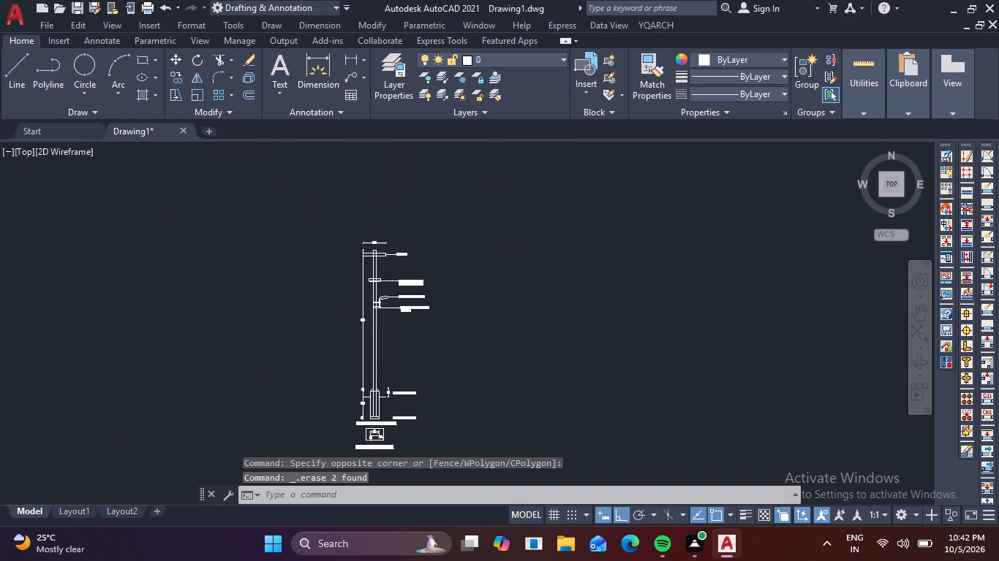
key("l")
key("space")
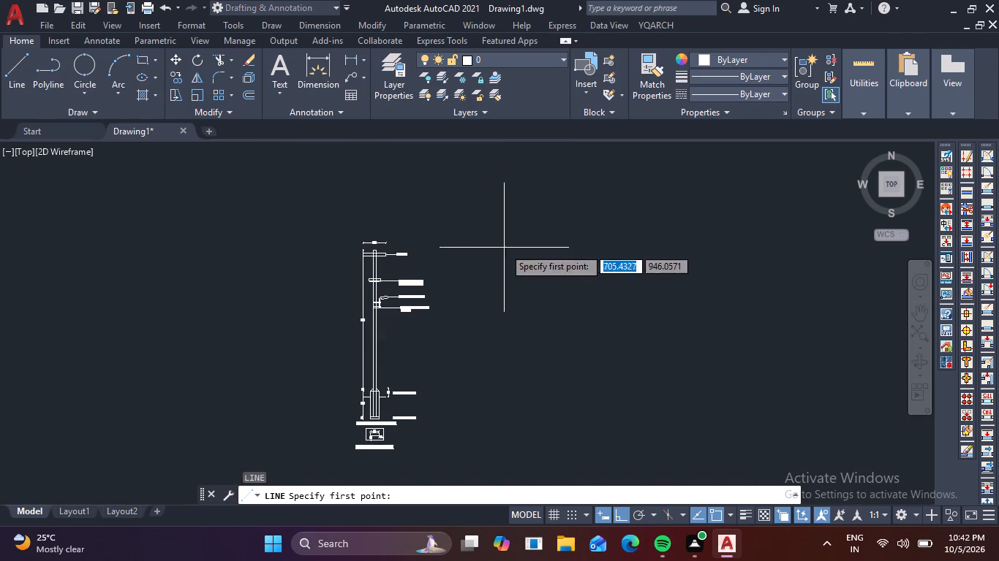
left_click(480, 289)
left_click(489, 359)
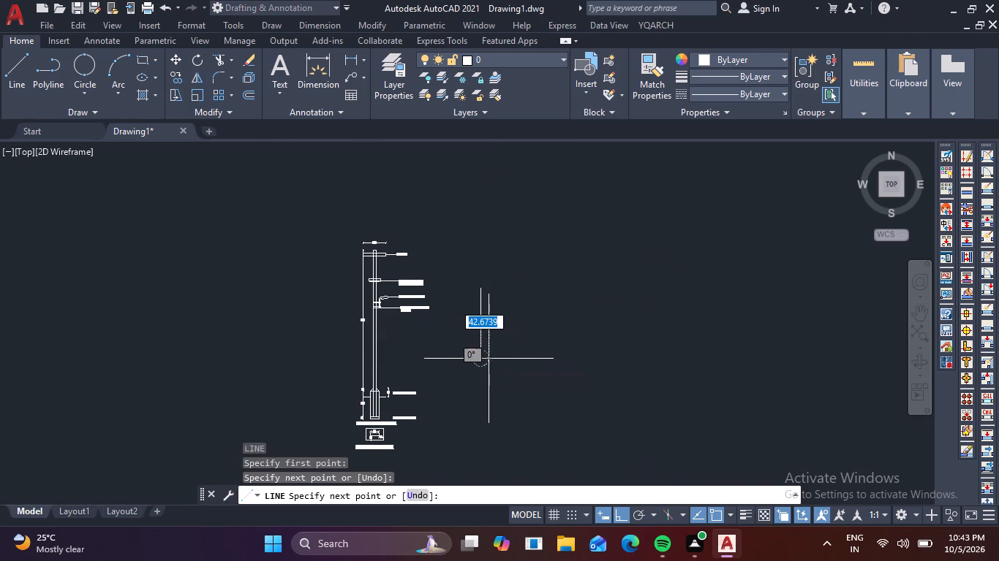
key("Escape")
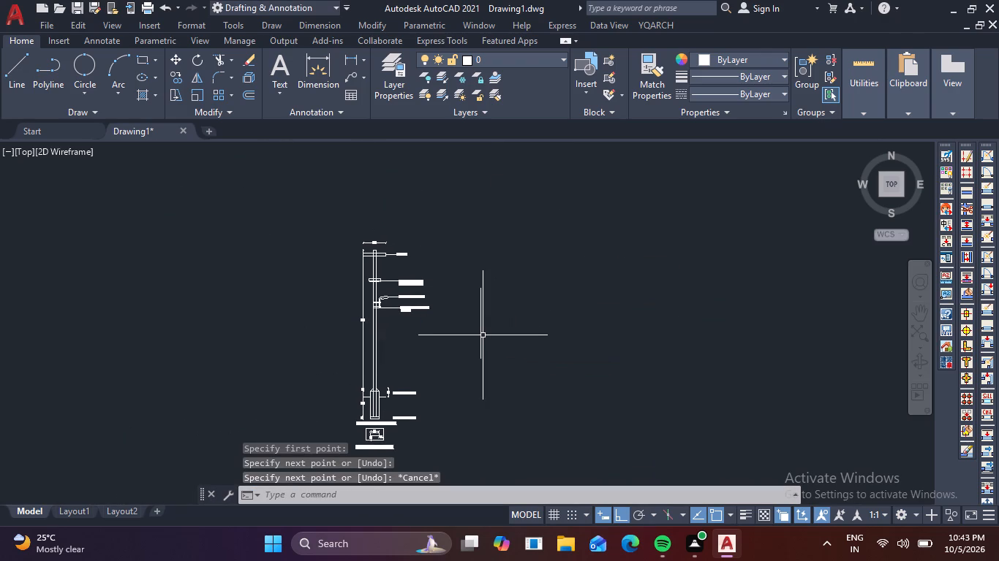
Offset the new vertical line 20 units to its right.
key("o")
key("Return")
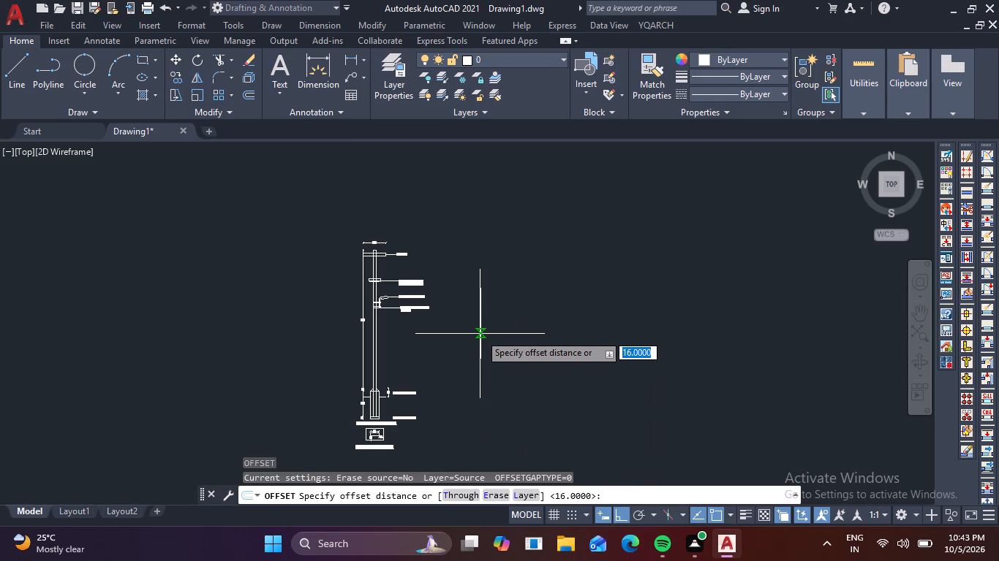
key("2")
type("0")
key("space")
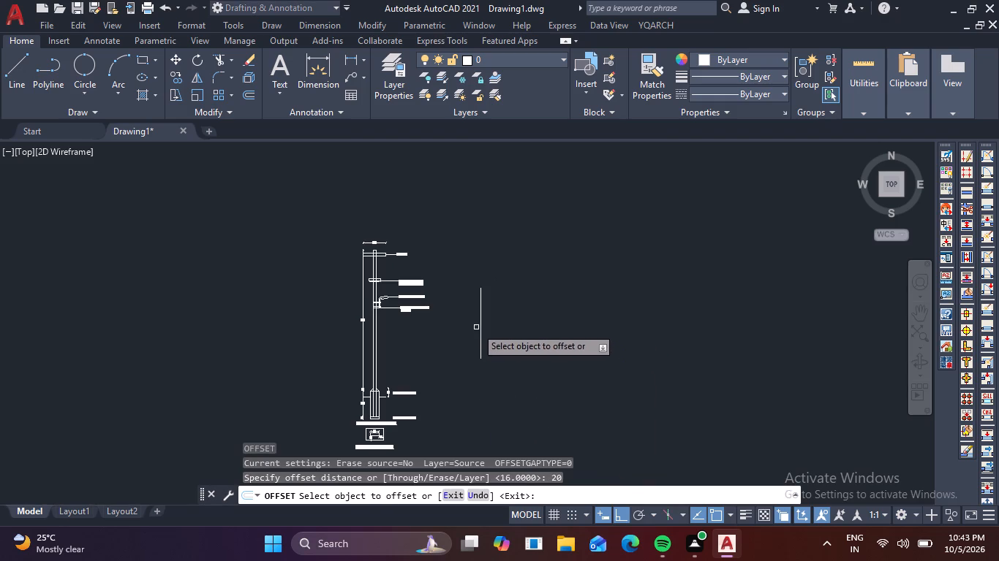
left_click(483, 320)
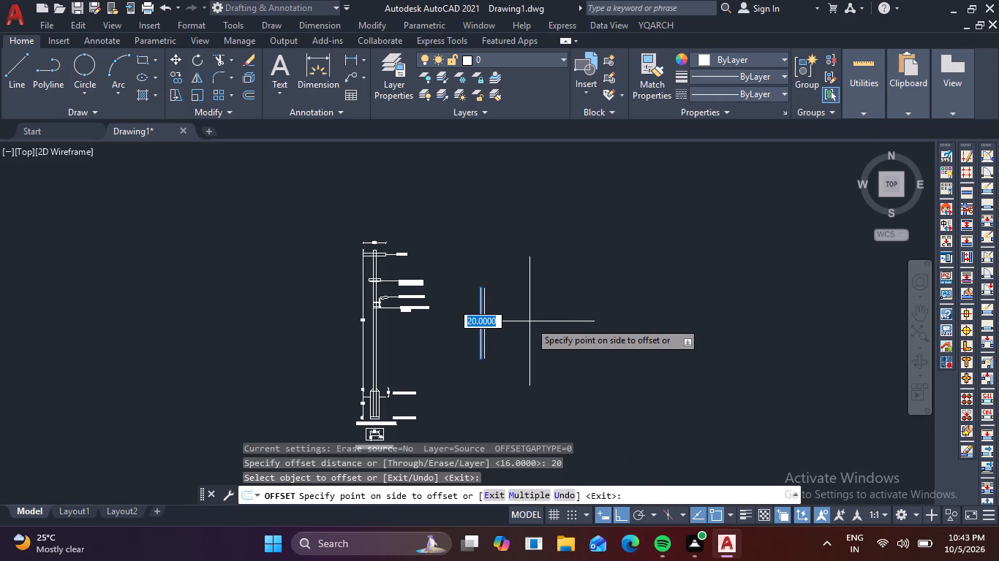
left_click(529, 321)
scroll(491, 319, "up", 3)
middle_click_drag(505, 326, 507, 326)
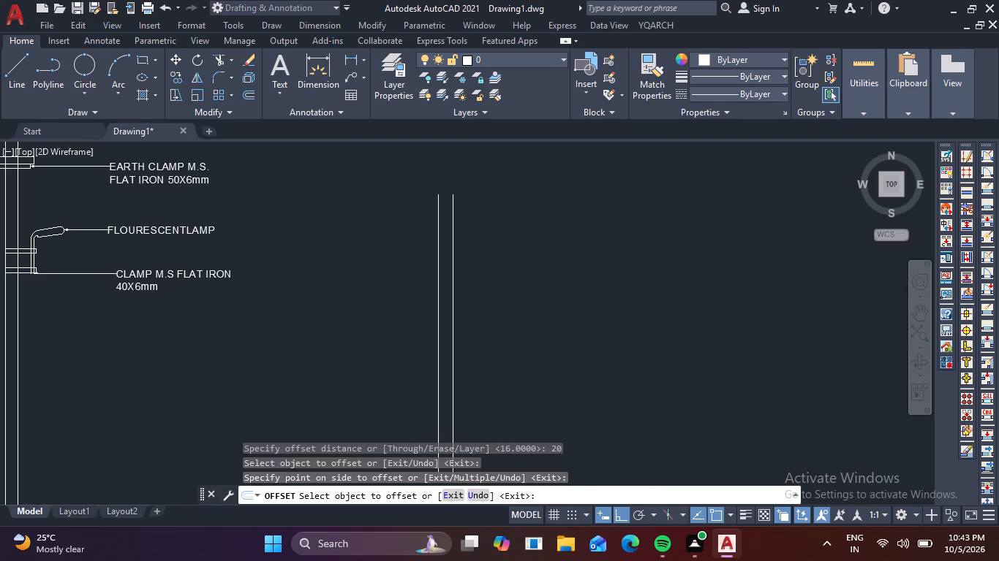
middle_click_drag(507, 326, 529, 167)
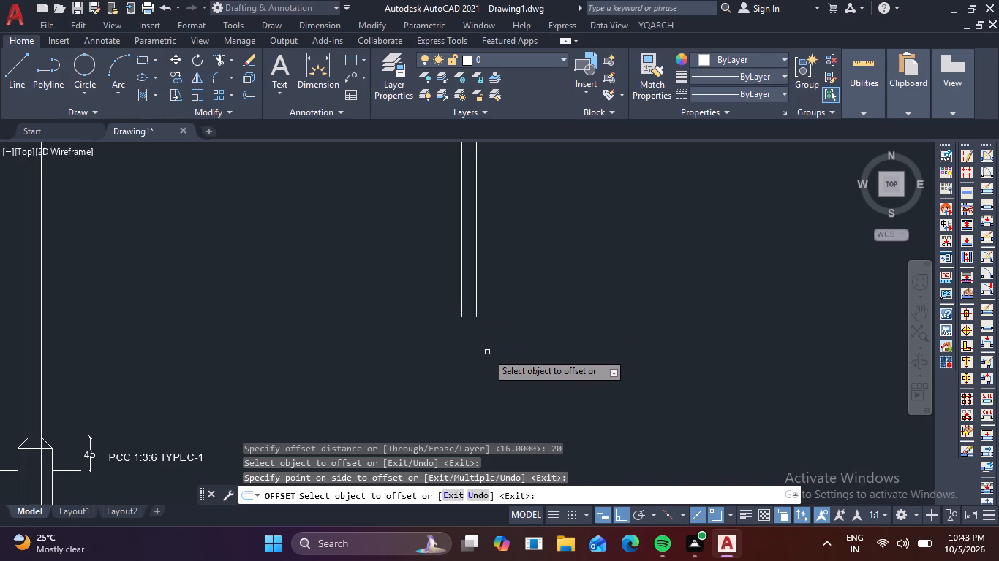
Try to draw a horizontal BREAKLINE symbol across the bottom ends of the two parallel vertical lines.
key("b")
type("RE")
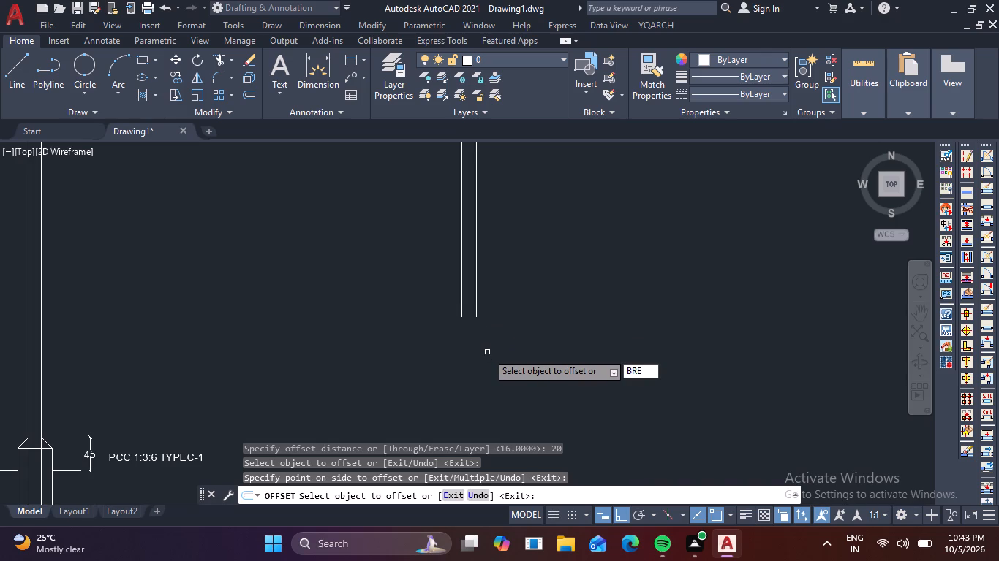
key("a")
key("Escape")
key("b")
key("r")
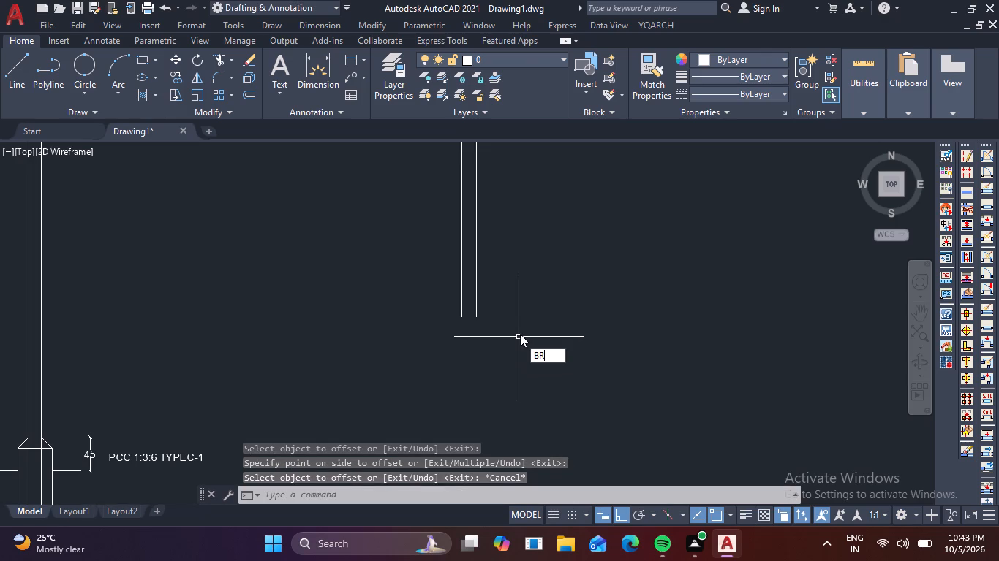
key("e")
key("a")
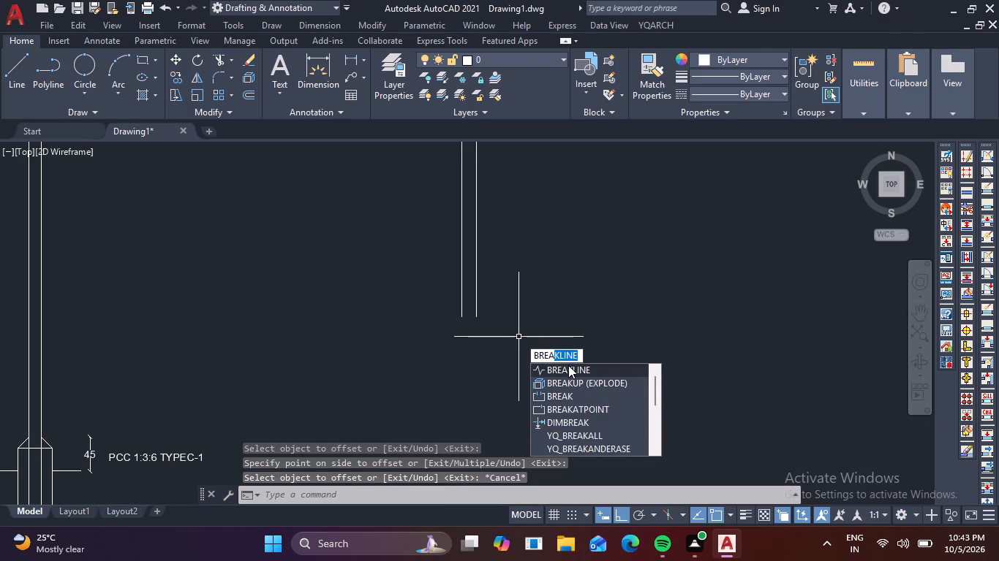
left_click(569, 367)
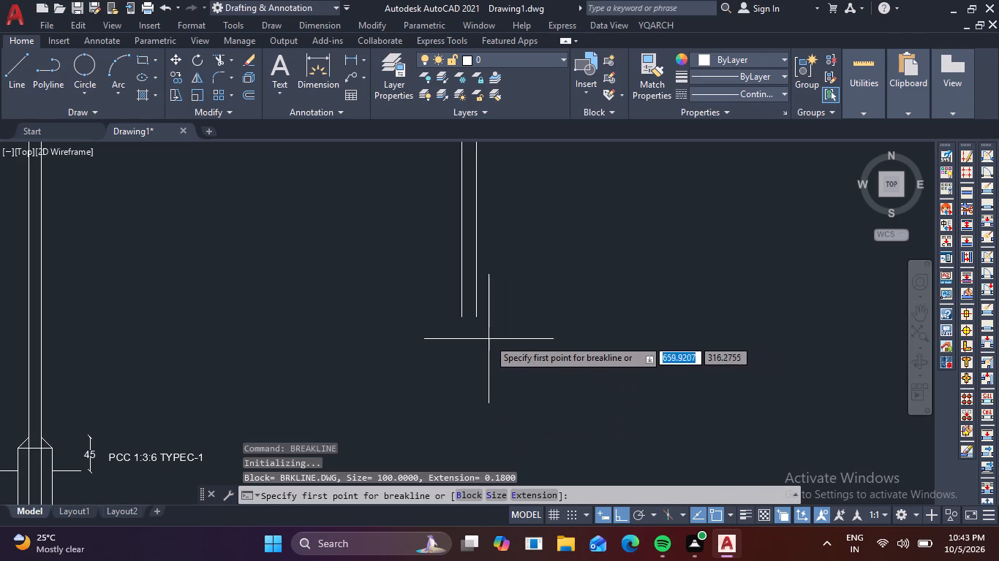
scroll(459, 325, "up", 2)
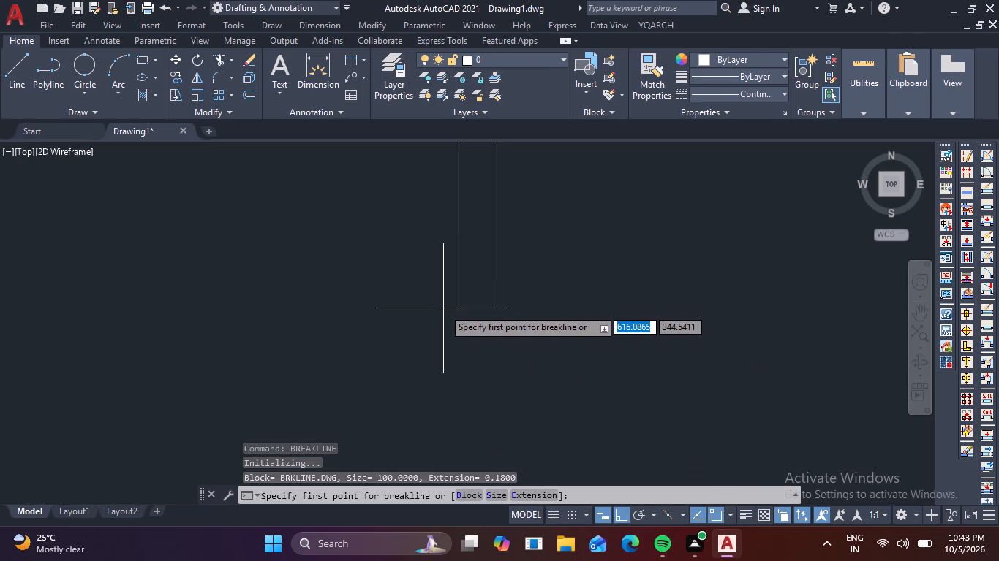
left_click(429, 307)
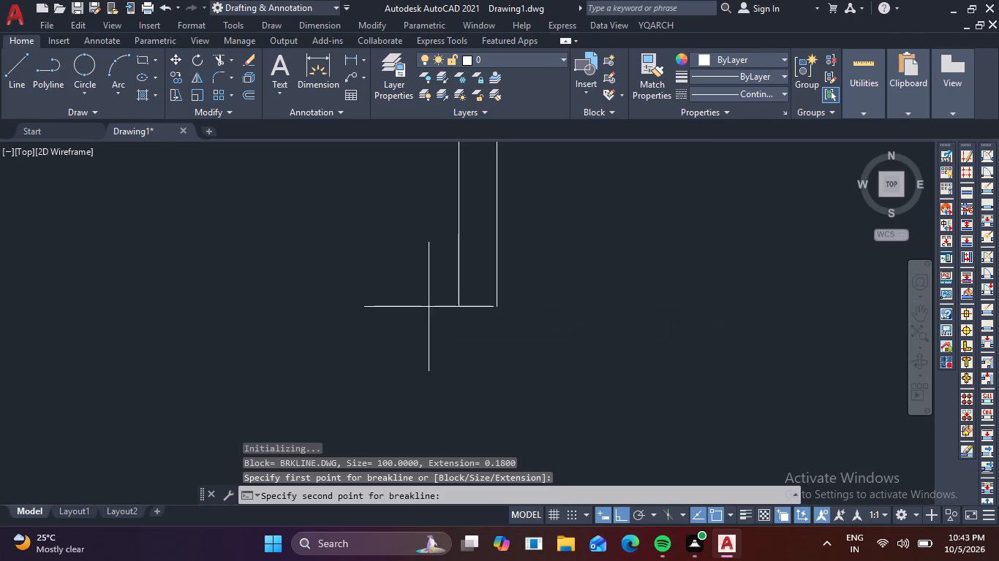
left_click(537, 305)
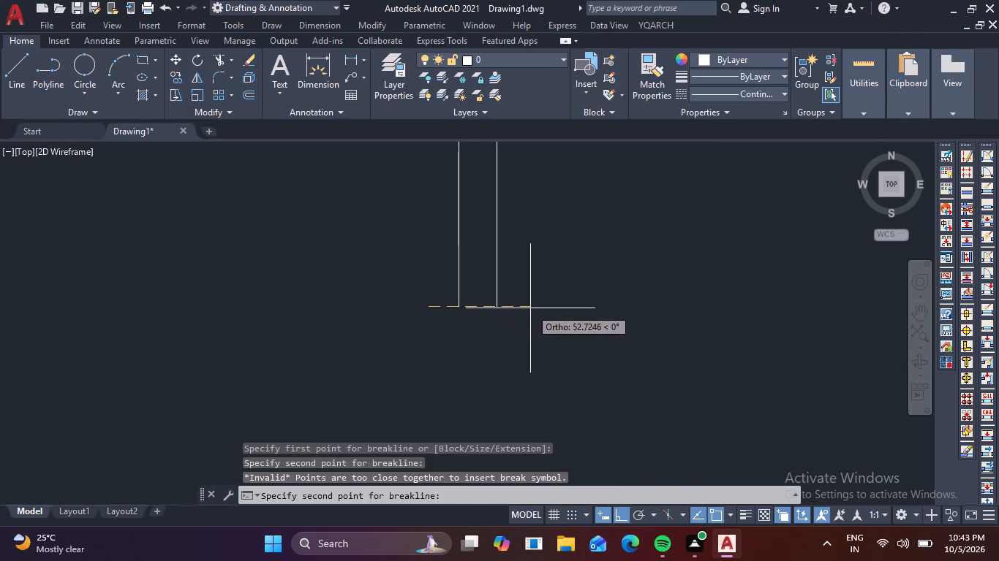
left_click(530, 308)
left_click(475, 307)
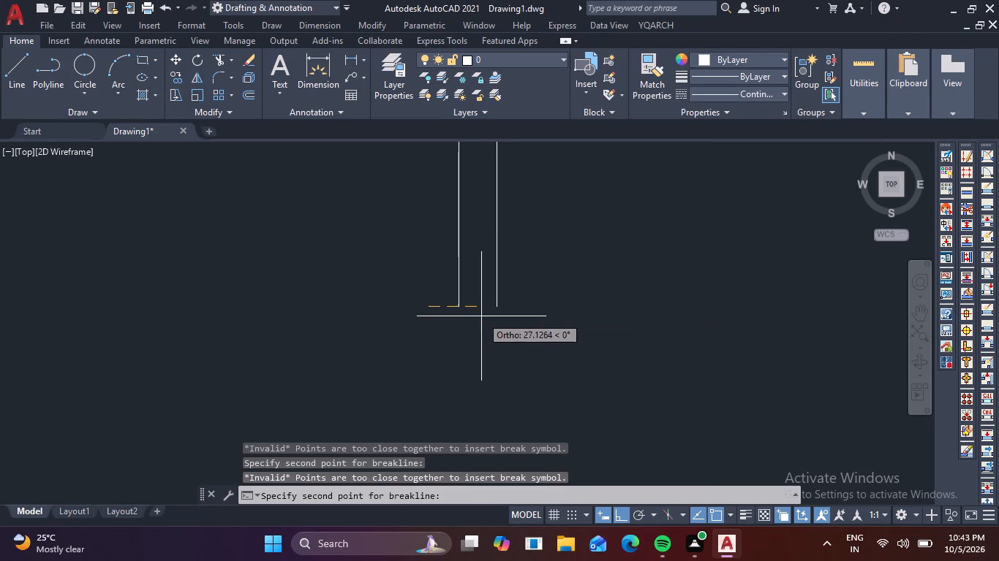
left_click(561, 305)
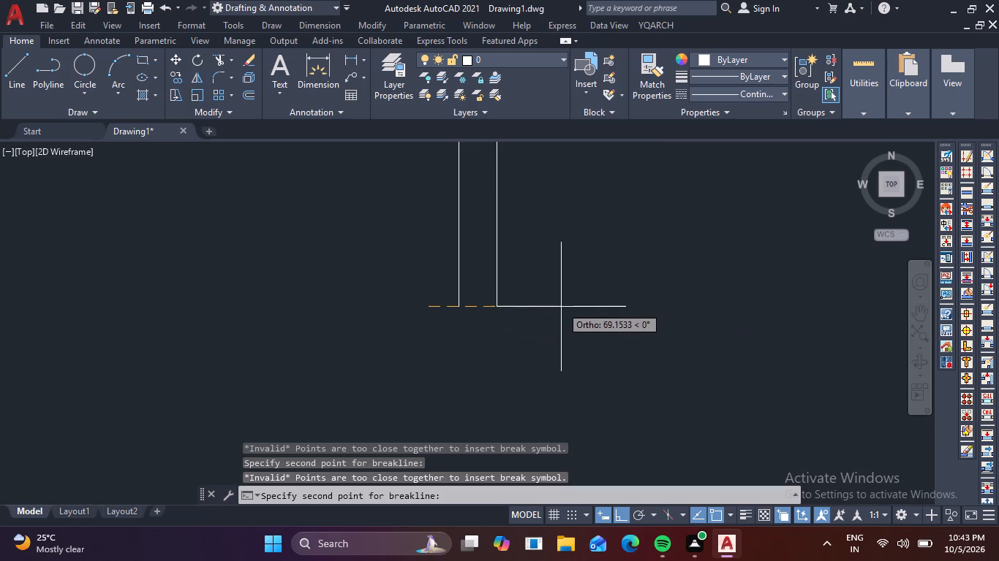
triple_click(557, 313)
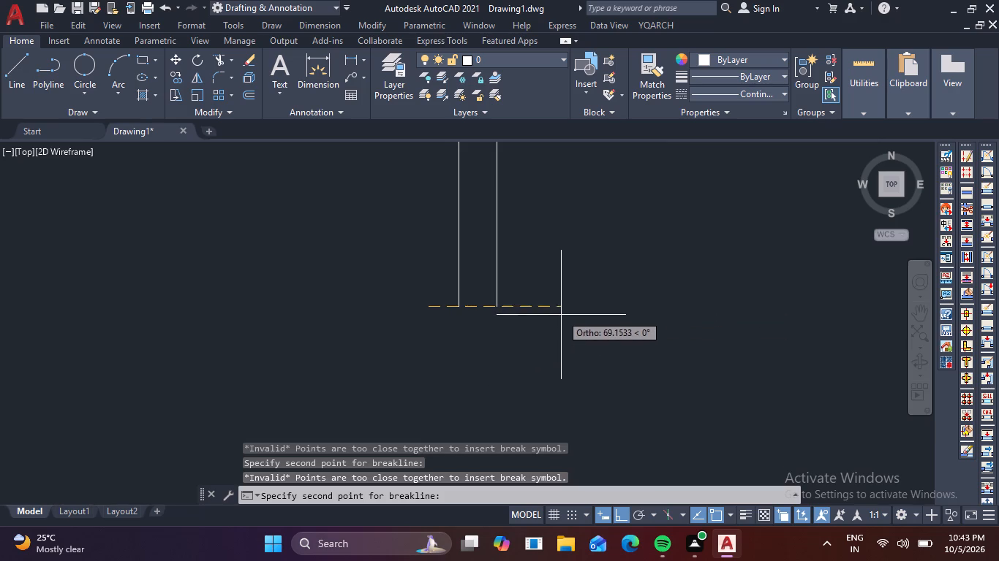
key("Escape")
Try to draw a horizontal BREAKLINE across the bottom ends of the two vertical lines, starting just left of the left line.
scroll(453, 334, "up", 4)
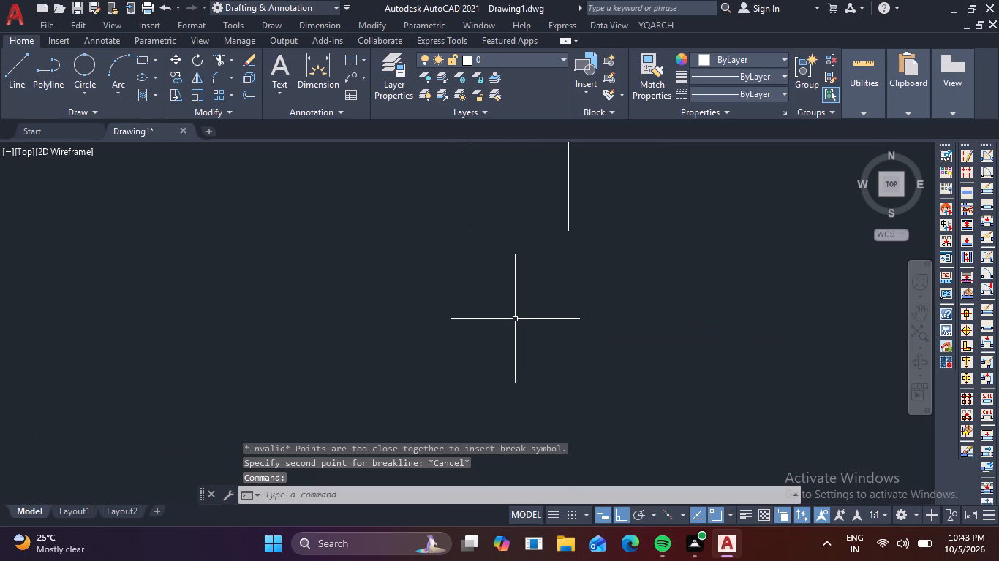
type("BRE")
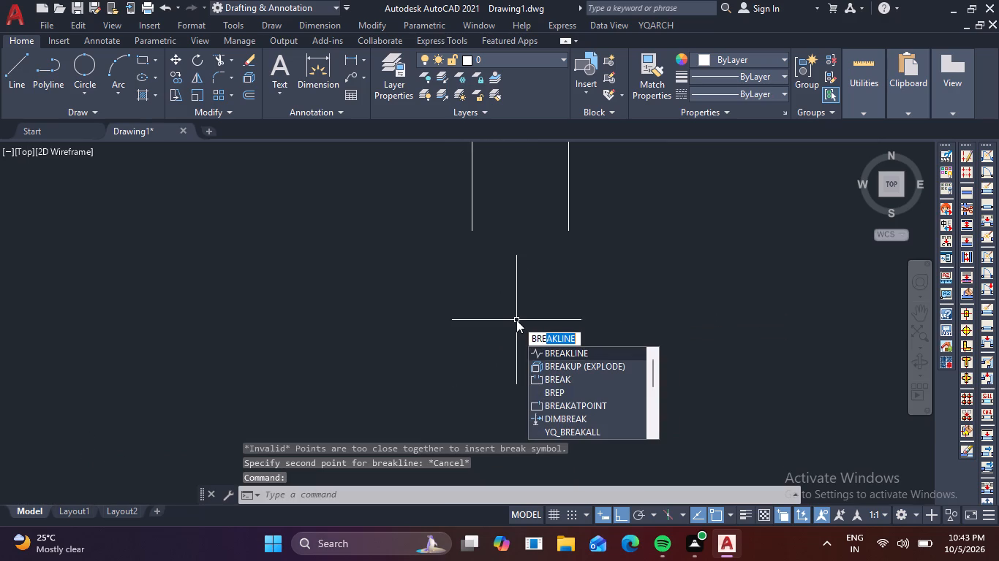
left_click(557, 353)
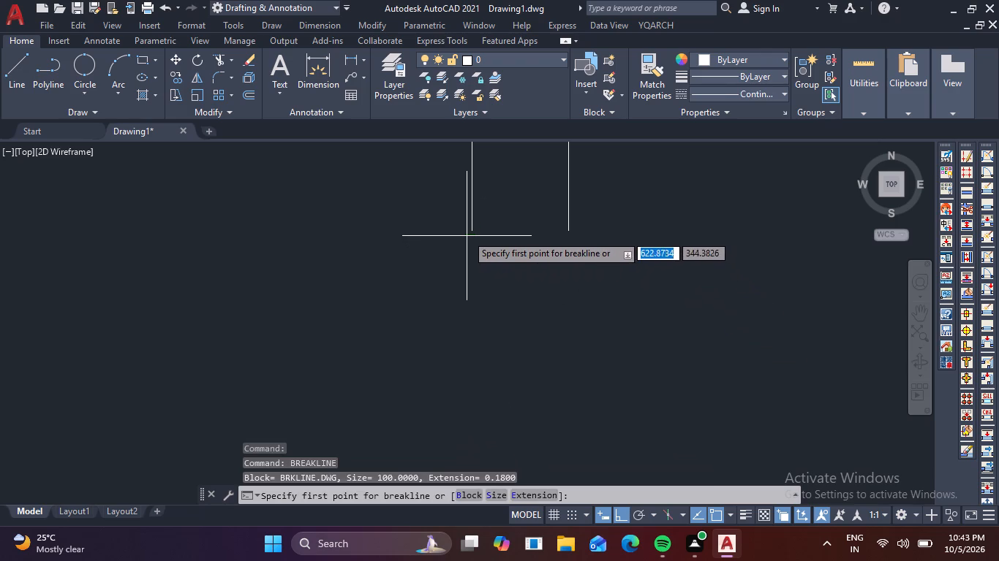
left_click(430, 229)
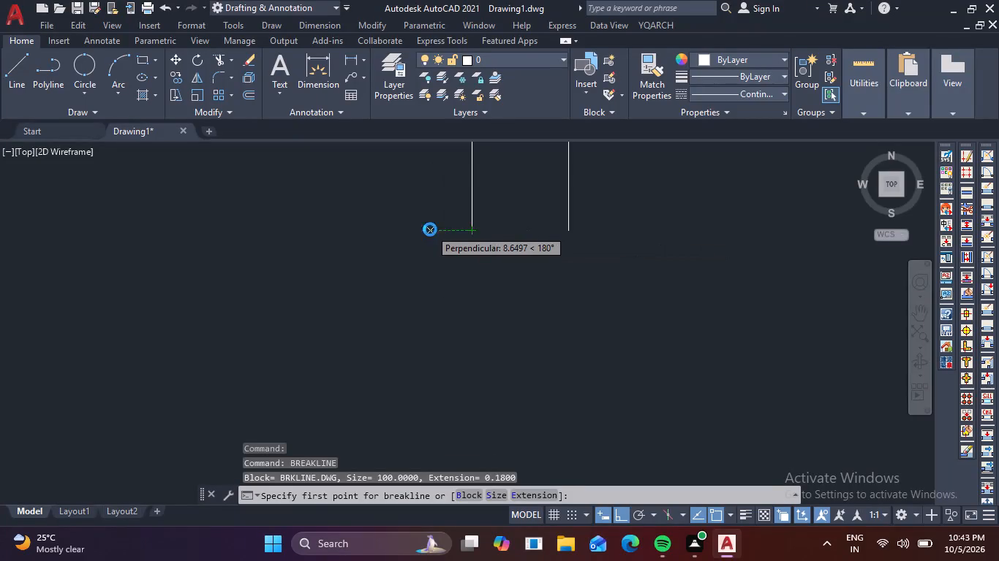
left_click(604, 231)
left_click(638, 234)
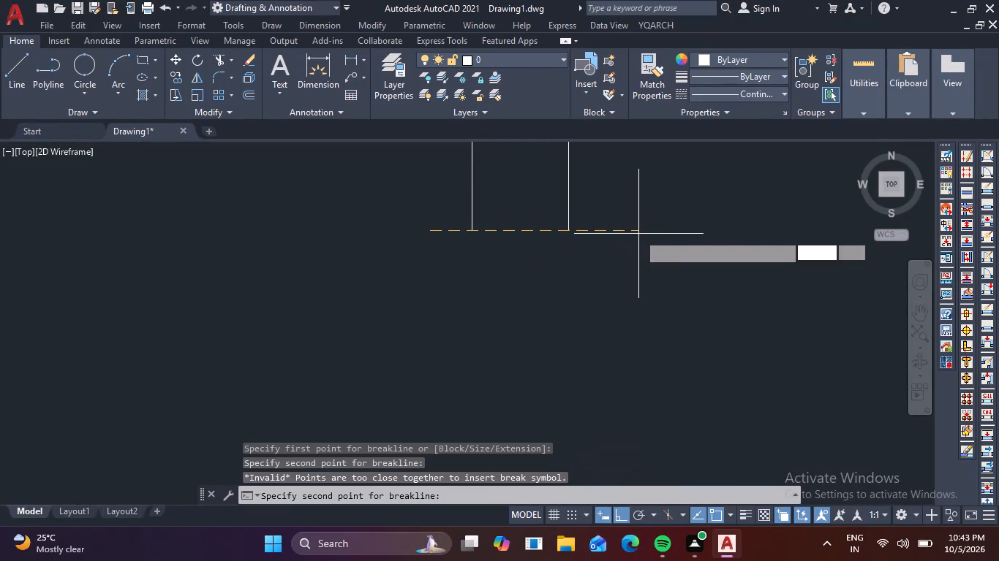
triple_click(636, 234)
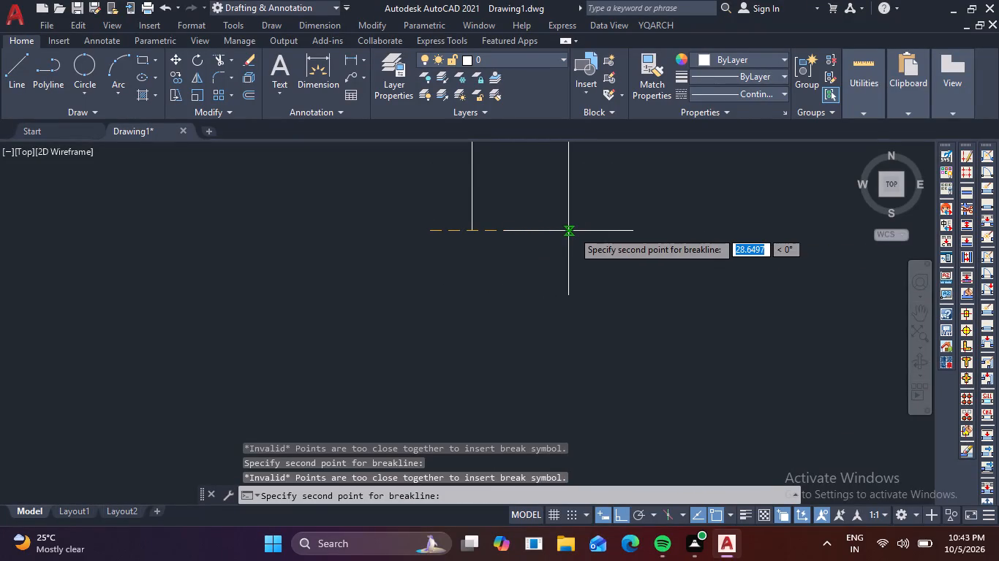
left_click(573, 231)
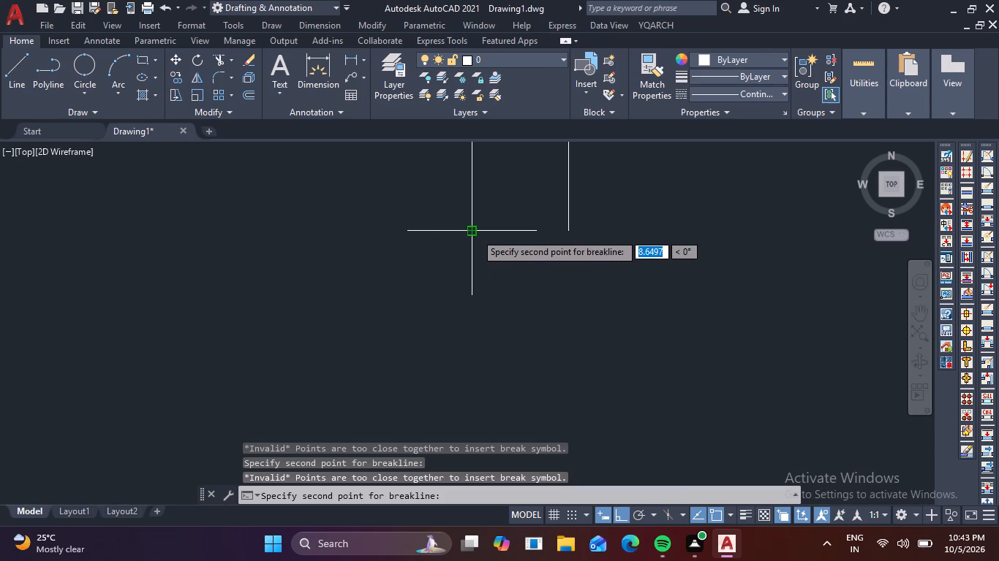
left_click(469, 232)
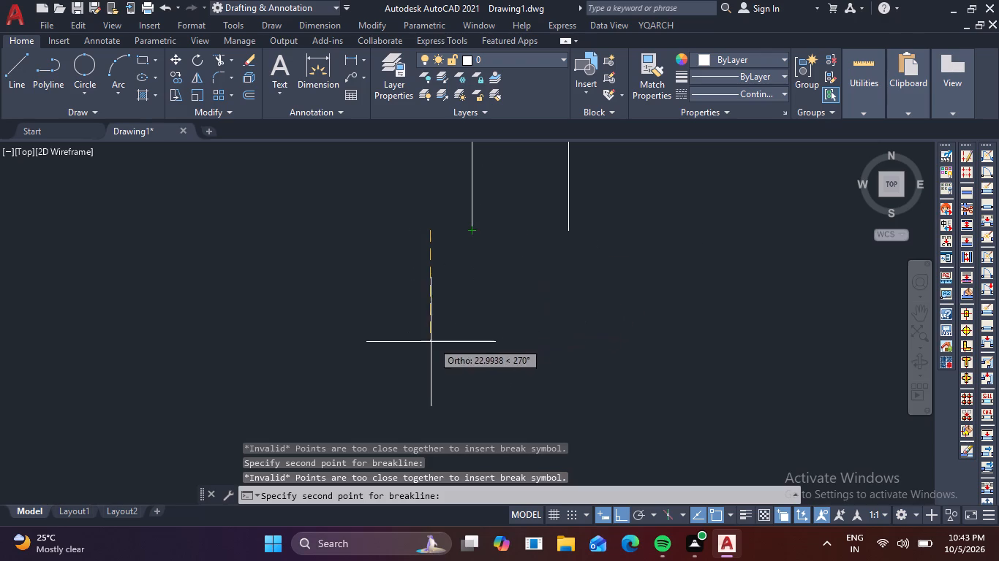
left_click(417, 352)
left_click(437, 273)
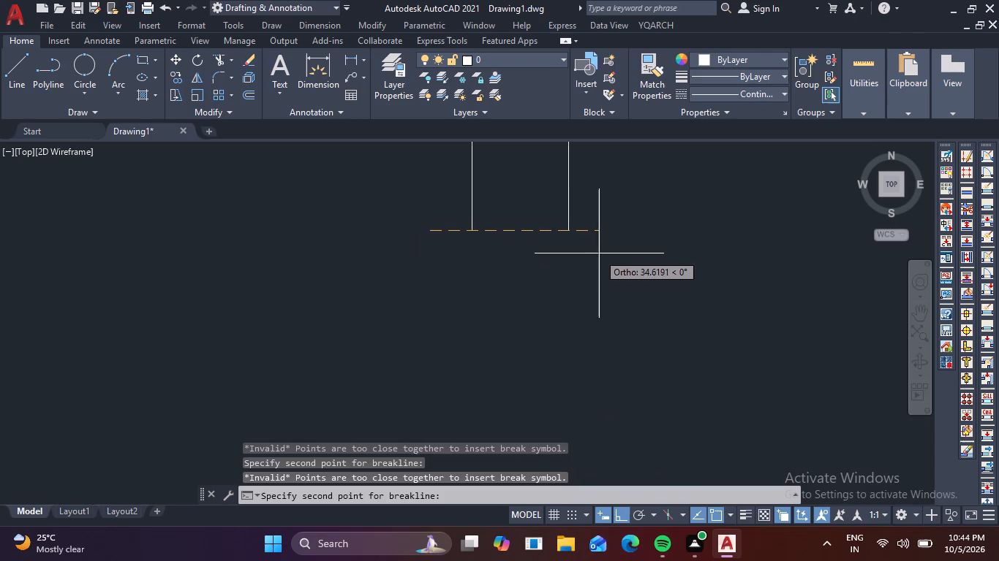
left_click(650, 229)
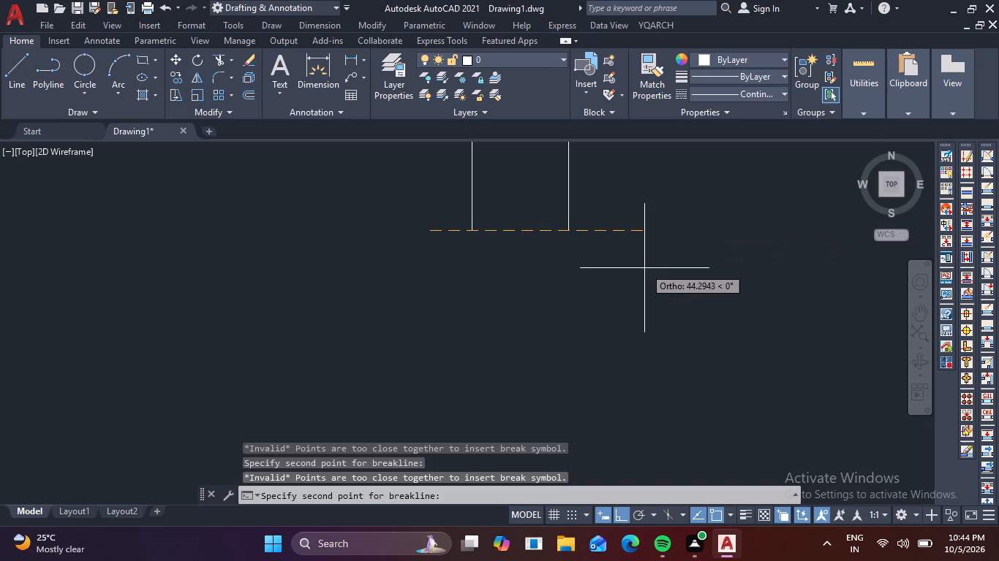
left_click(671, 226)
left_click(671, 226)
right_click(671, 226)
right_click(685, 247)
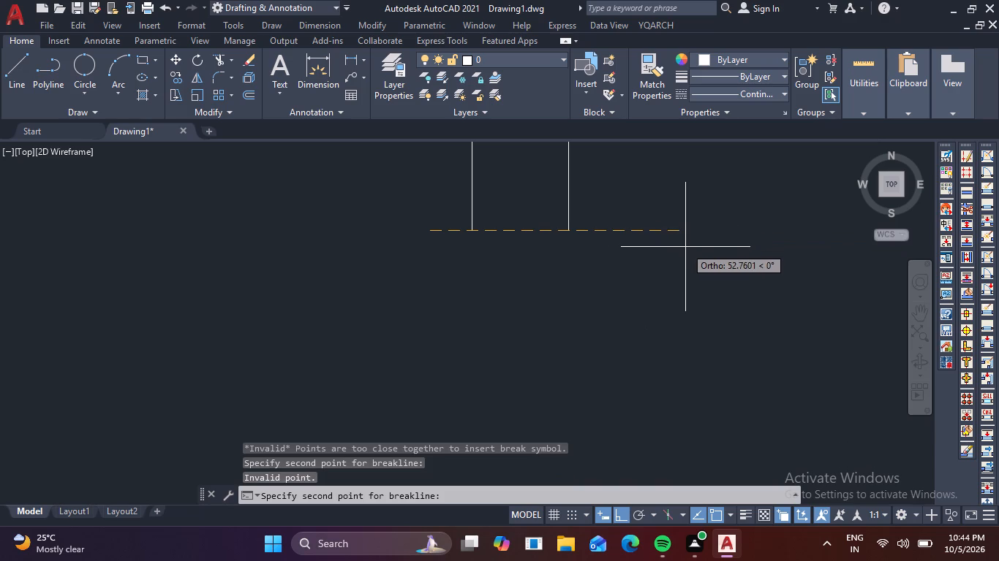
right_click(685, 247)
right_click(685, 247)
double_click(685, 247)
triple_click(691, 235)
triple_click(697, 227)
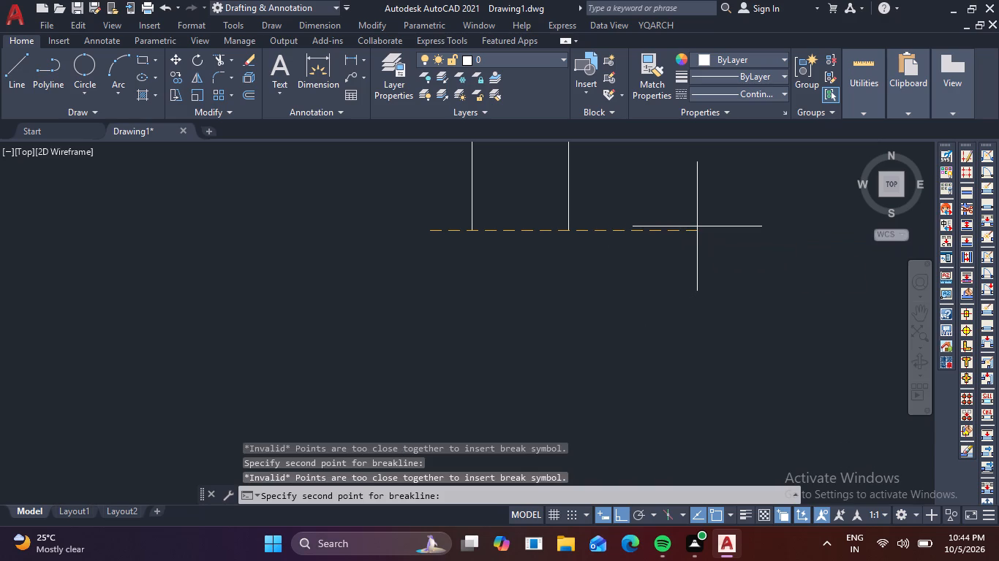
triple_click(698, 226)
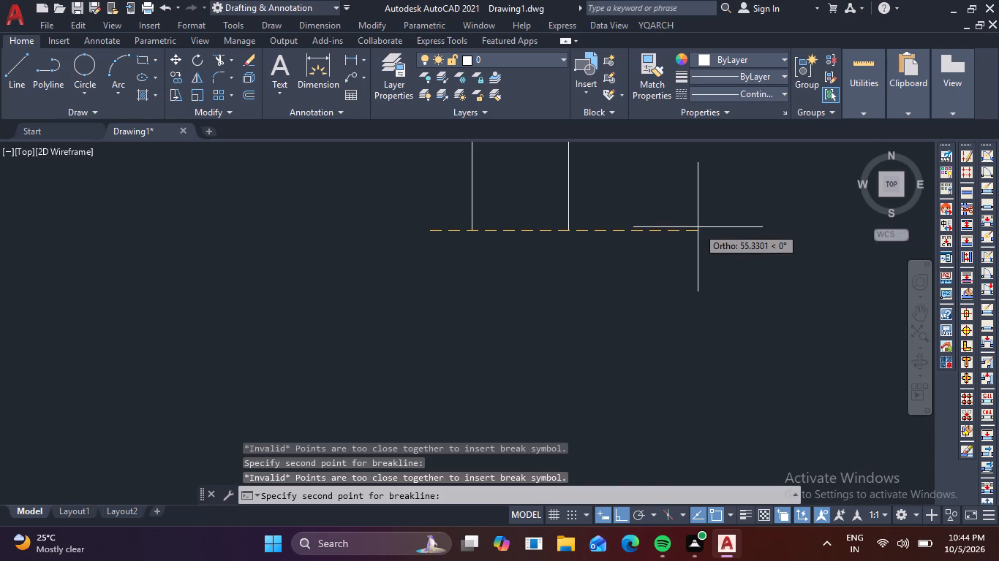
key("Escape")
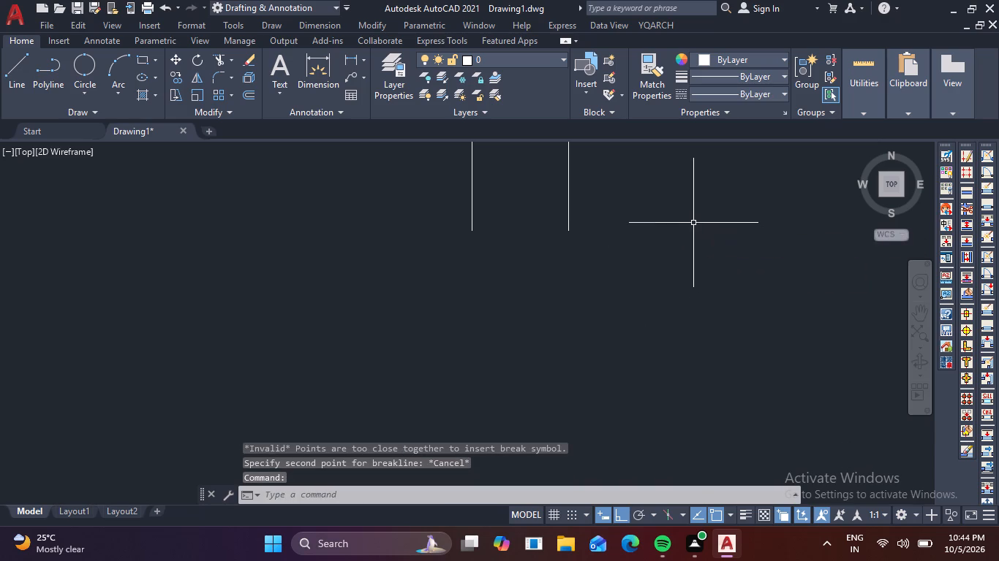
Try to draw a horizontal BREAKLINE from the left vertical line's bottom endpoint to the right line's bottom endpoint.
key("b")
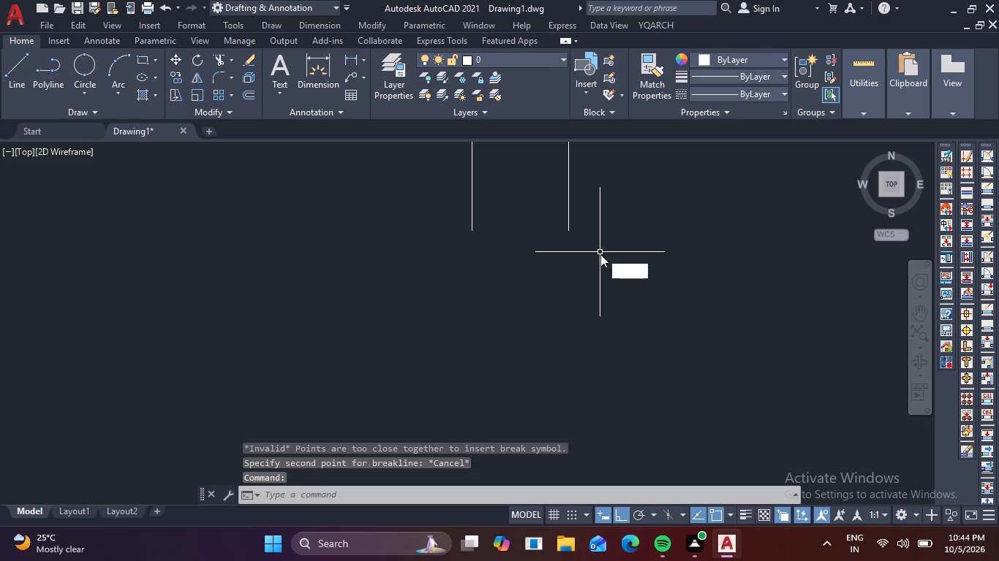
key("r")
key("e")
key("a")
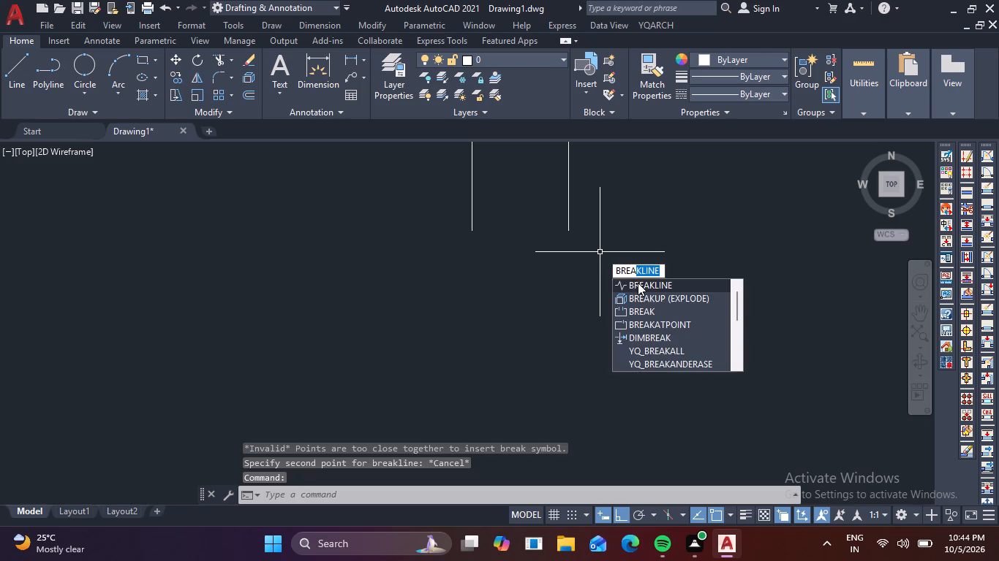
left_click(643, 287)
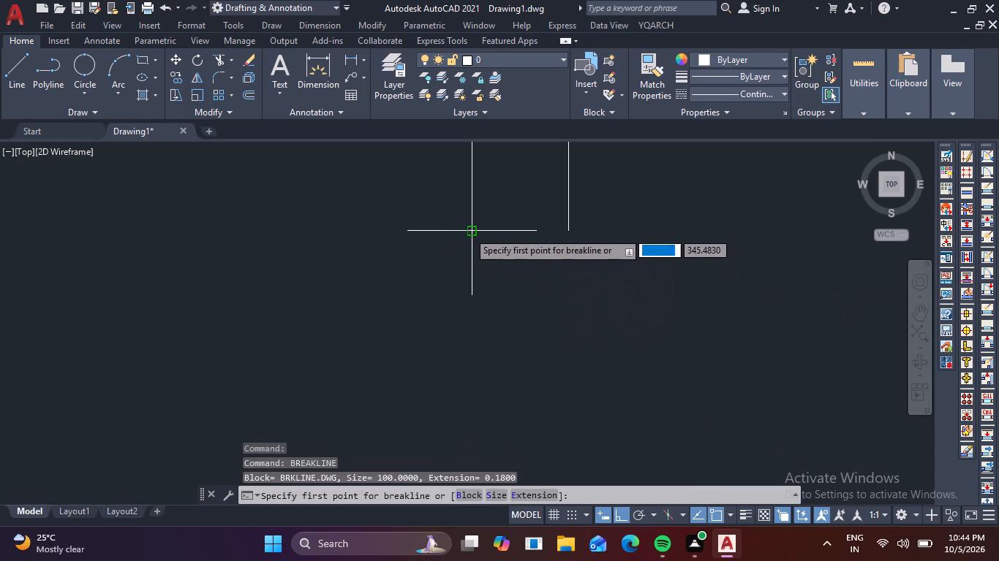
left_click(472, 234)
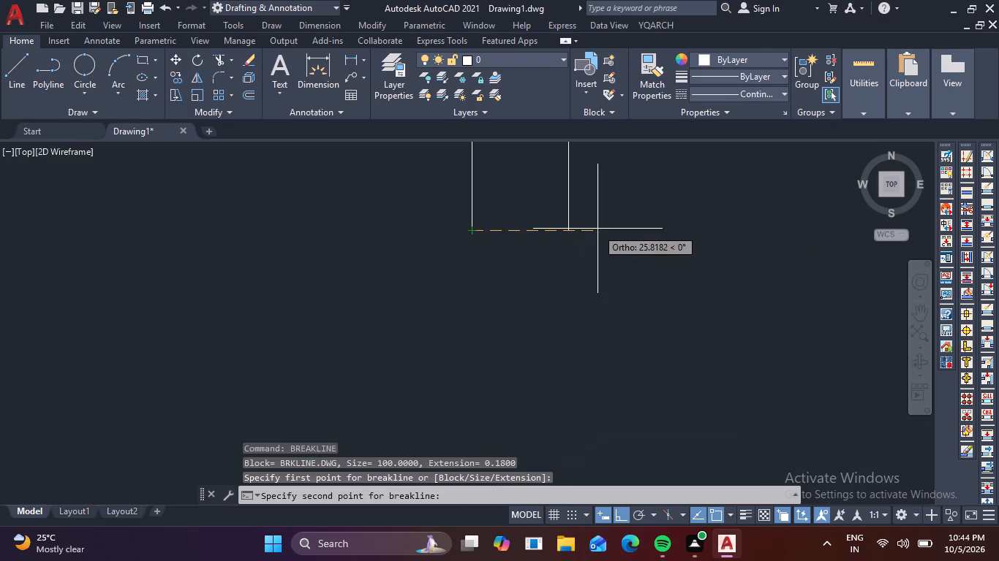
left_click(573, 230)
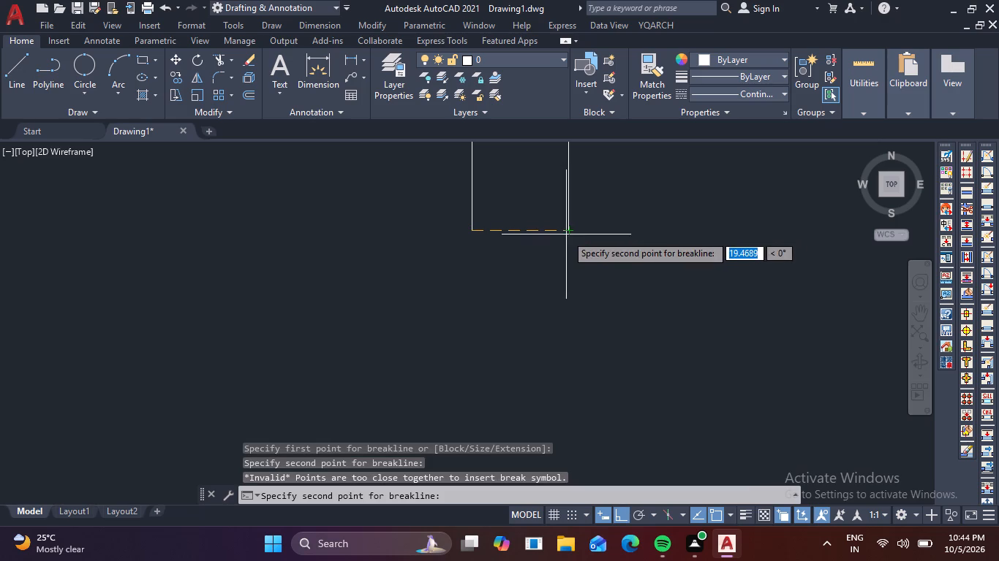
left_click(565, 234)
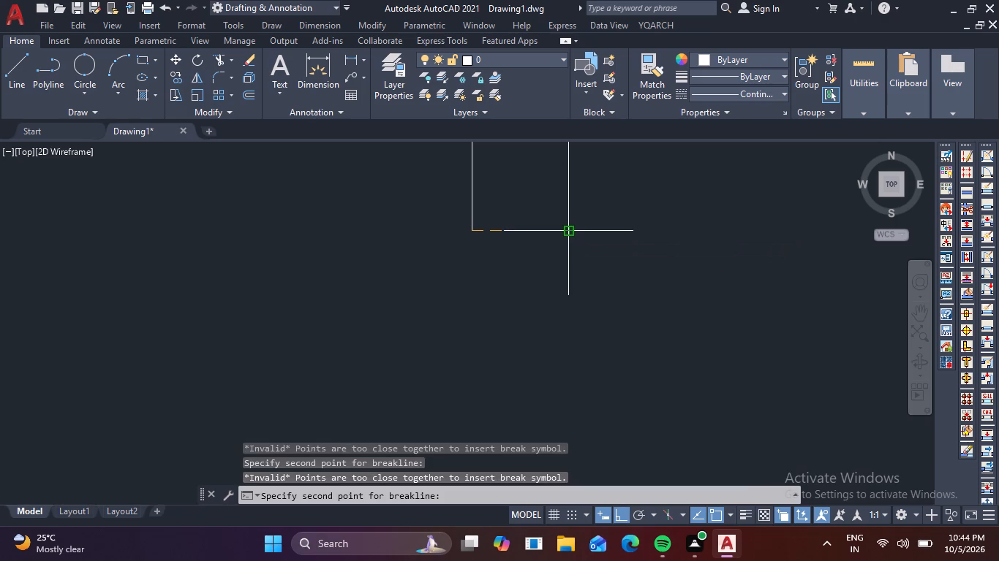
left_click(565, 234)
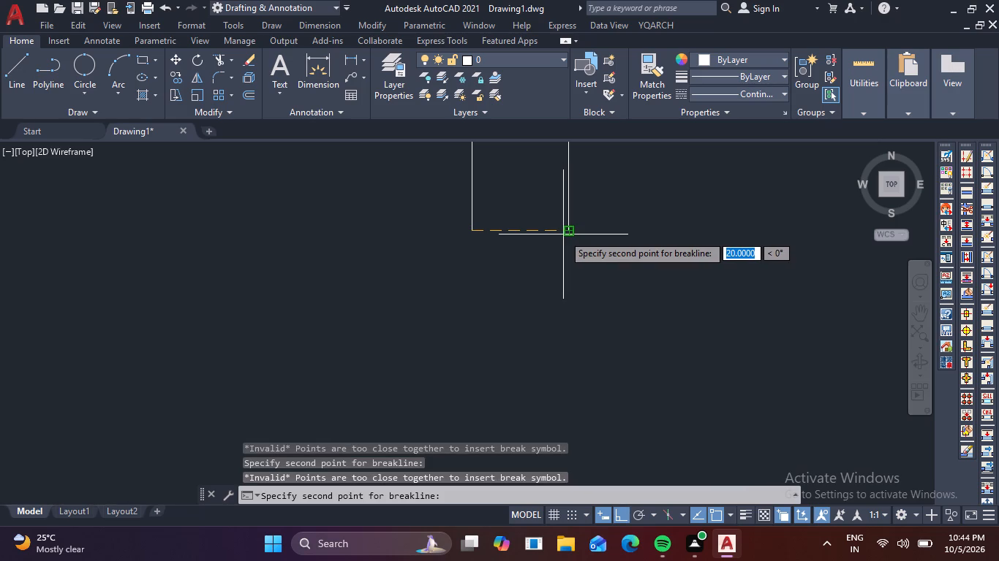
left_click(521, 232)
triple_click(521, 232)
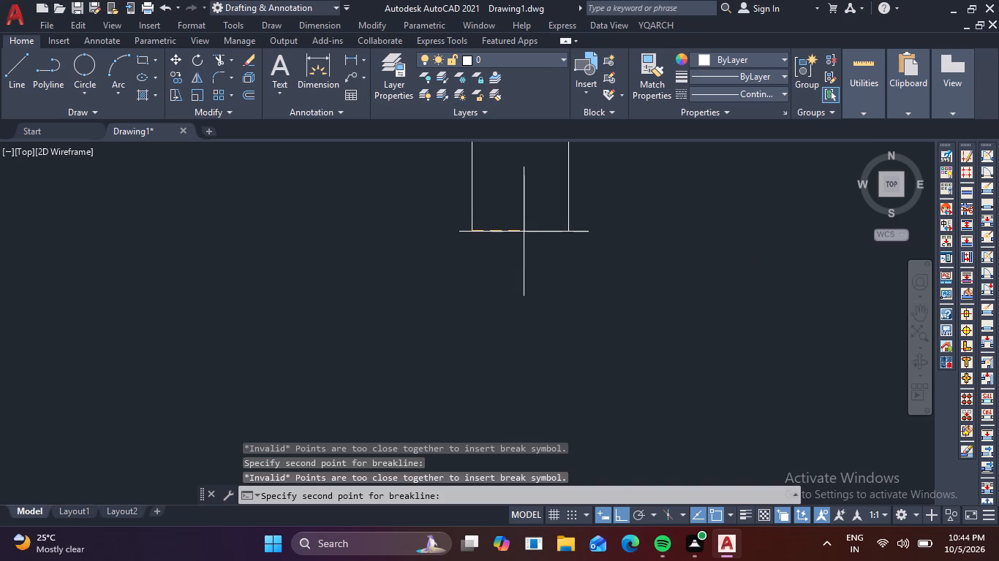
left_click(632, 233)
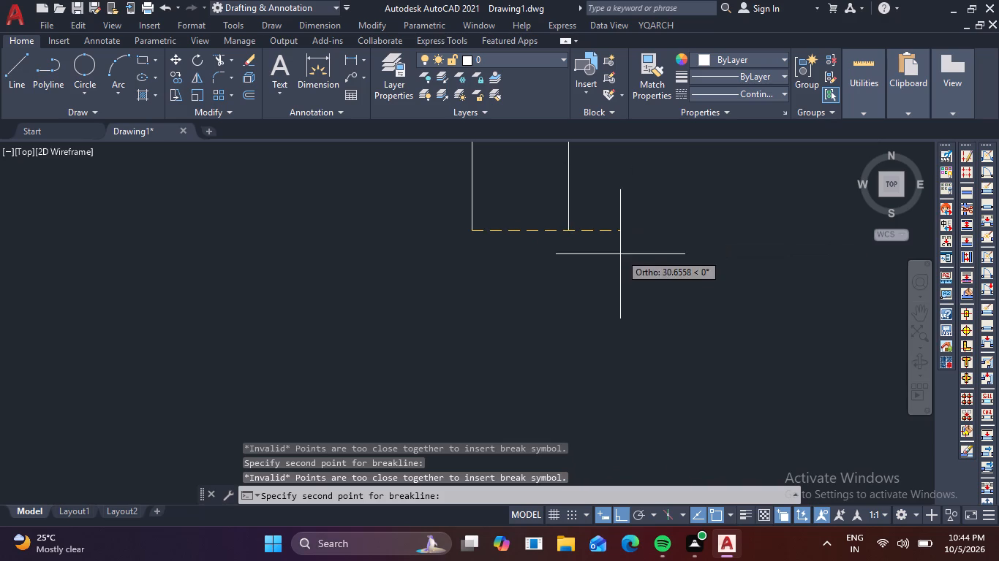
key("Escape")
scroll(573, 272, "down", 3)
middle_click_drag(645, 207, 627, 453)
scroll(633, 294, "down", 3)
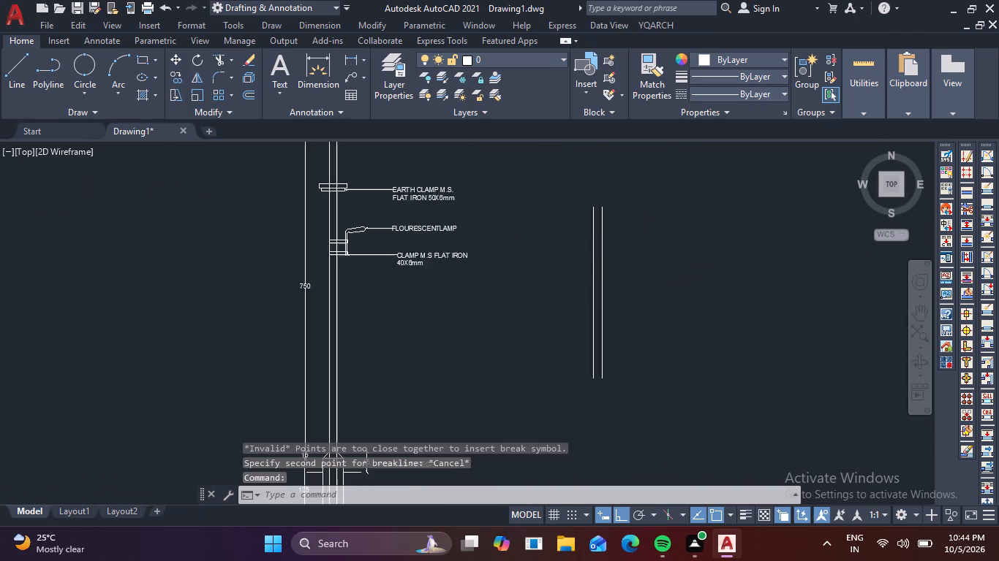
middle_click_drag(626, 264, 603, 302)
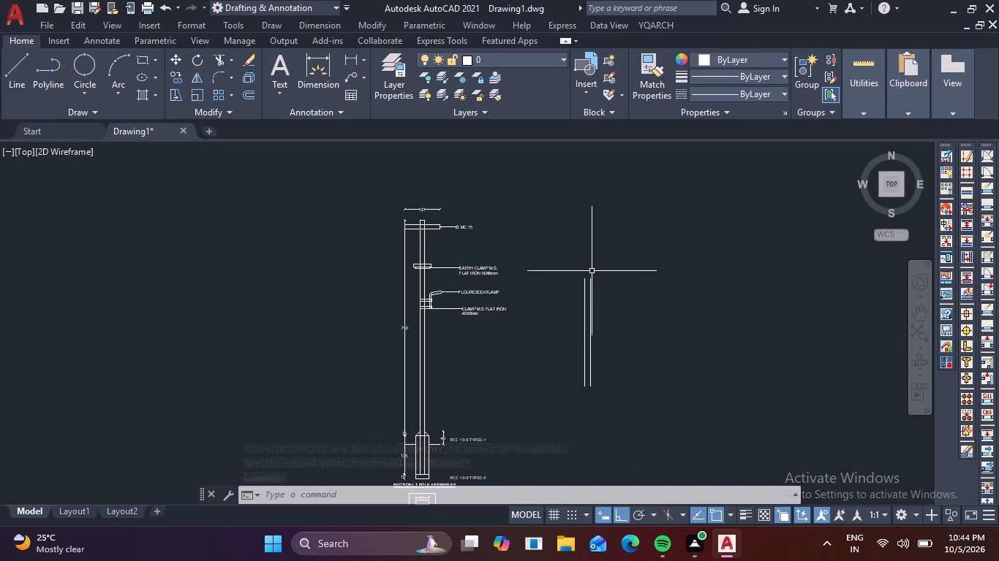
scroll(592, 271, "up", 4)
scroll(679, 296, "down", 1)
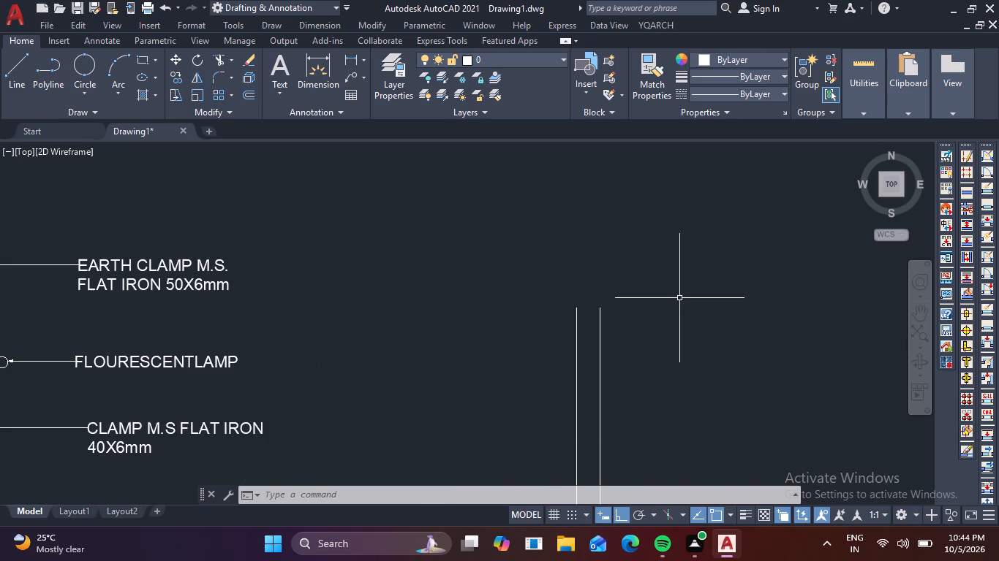
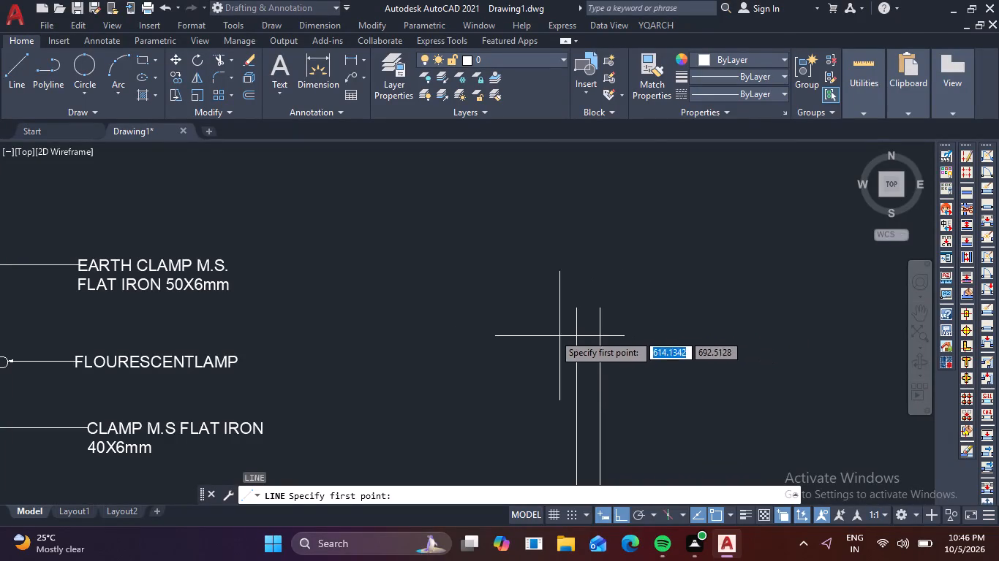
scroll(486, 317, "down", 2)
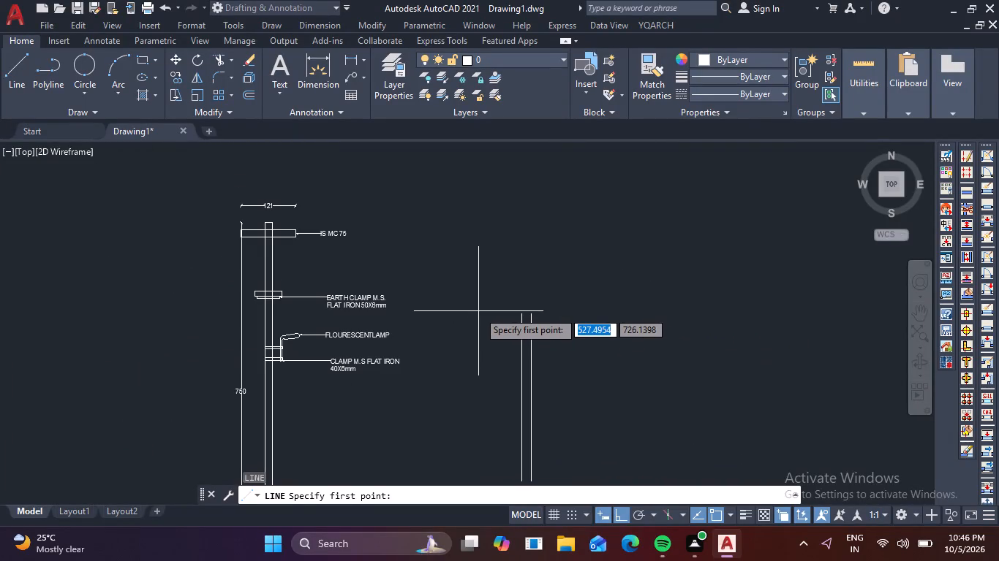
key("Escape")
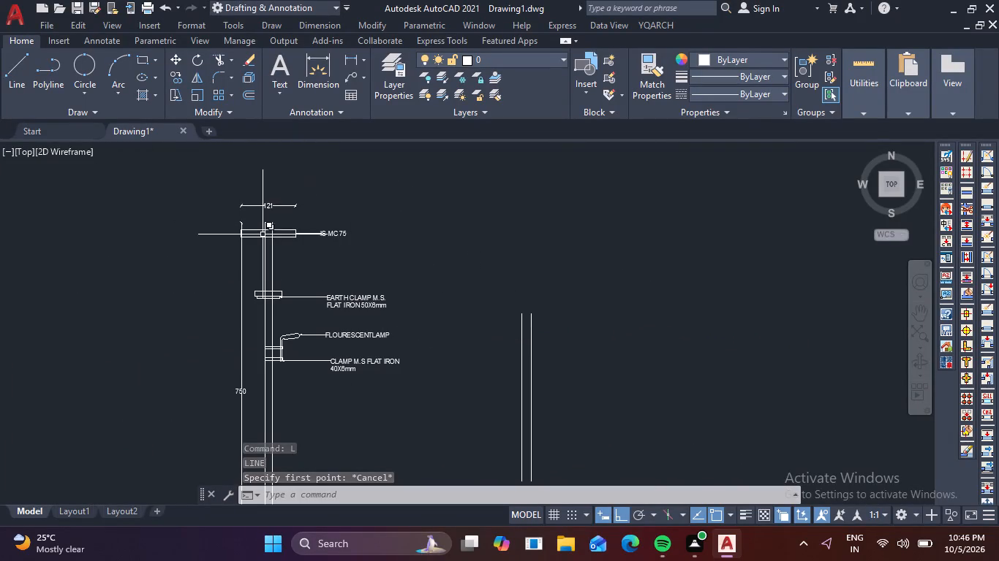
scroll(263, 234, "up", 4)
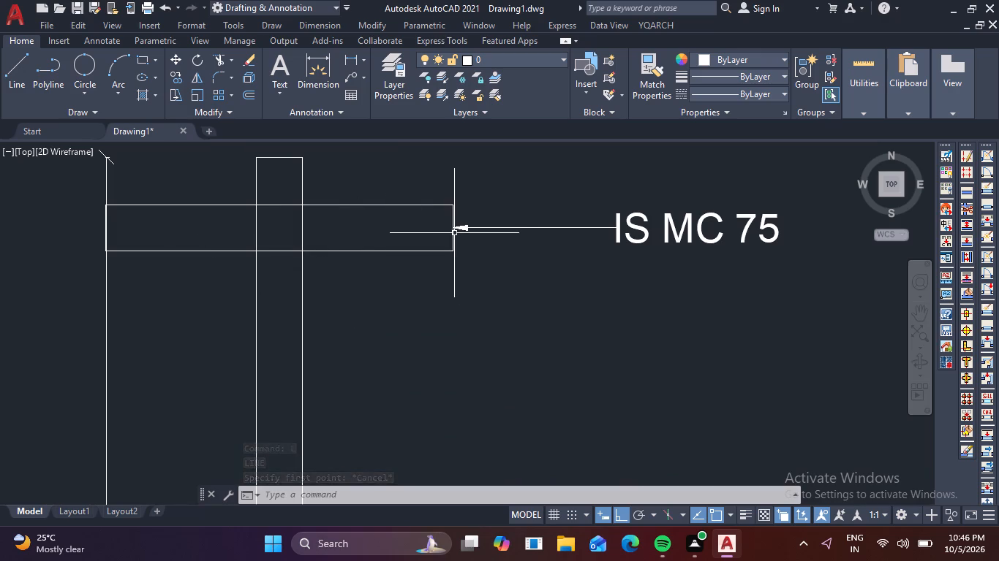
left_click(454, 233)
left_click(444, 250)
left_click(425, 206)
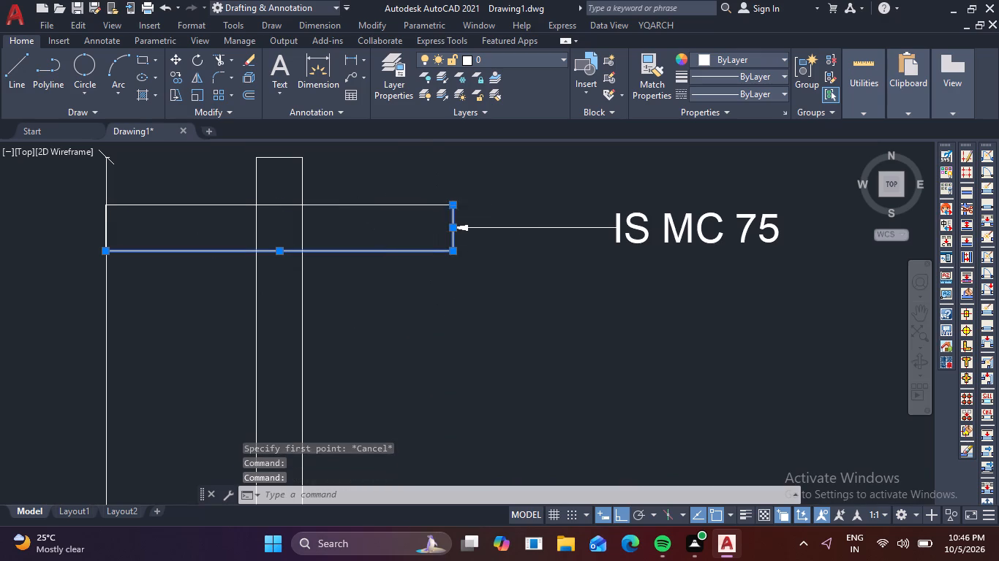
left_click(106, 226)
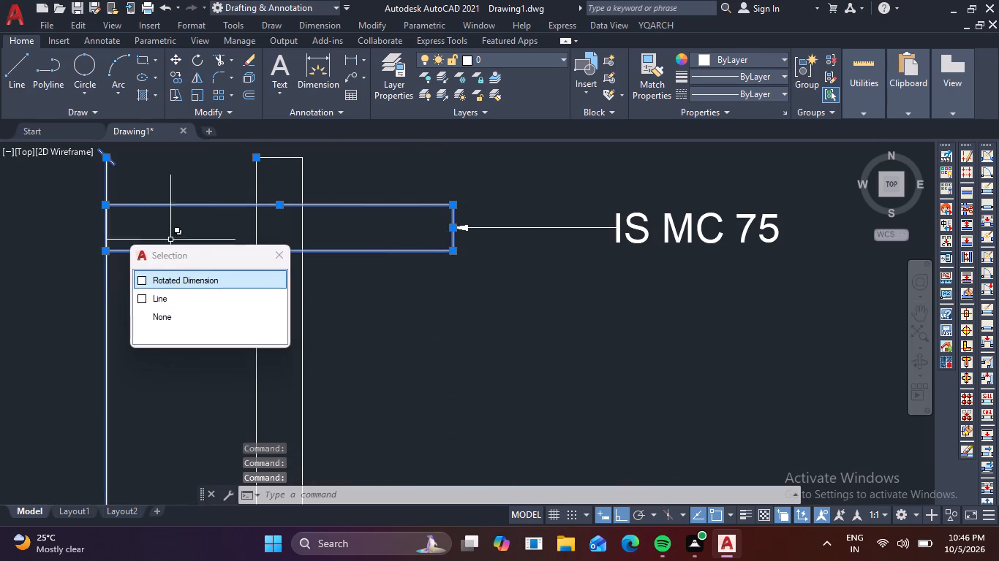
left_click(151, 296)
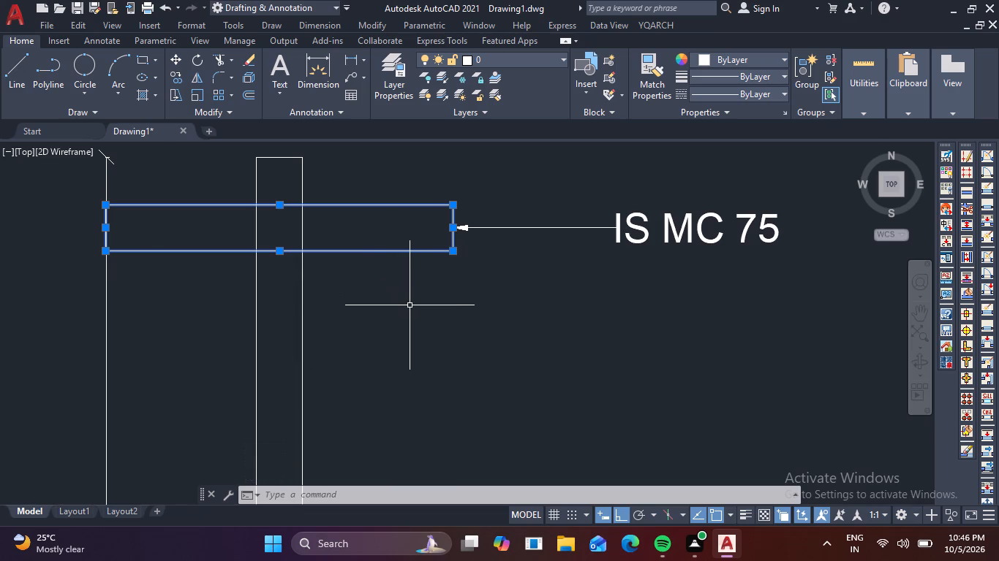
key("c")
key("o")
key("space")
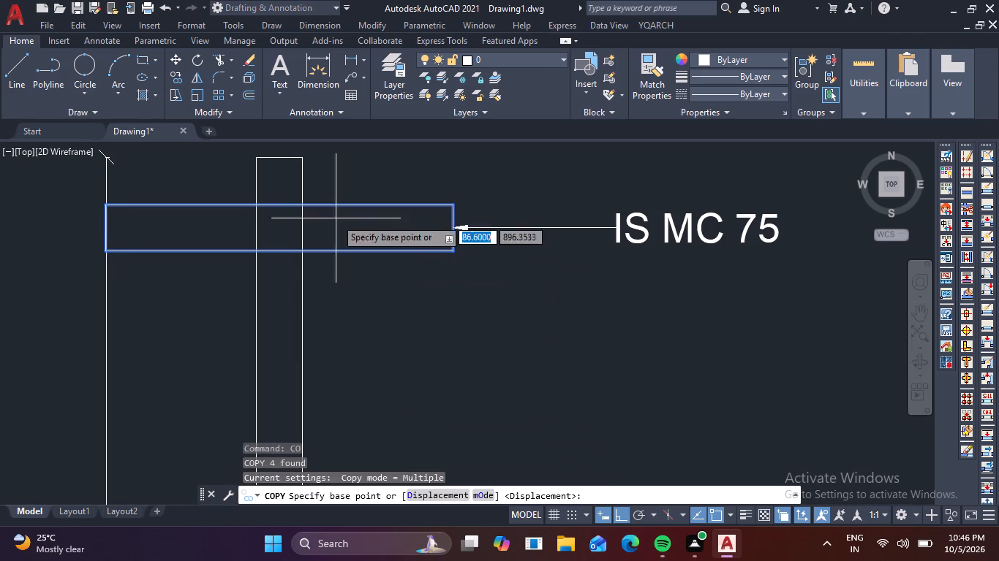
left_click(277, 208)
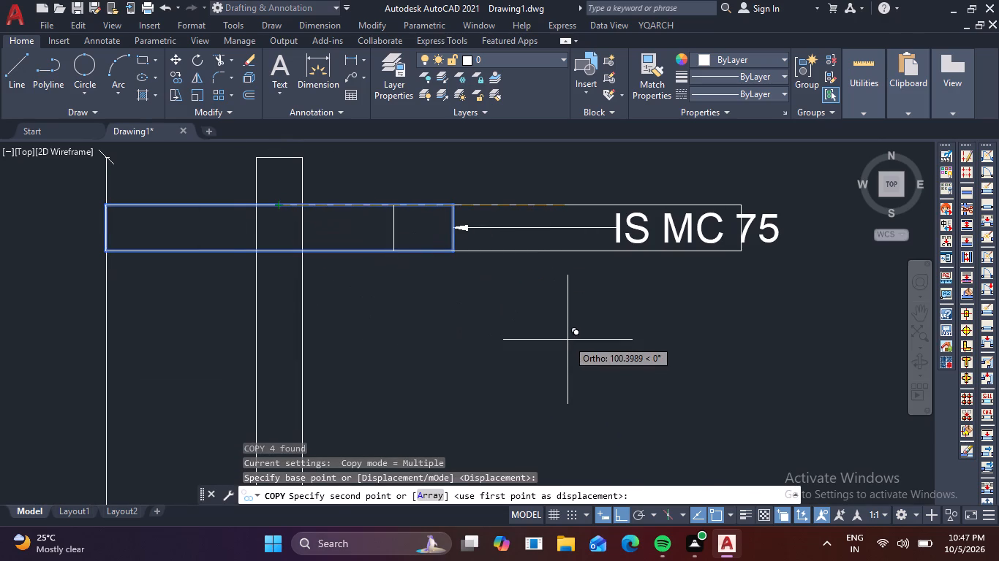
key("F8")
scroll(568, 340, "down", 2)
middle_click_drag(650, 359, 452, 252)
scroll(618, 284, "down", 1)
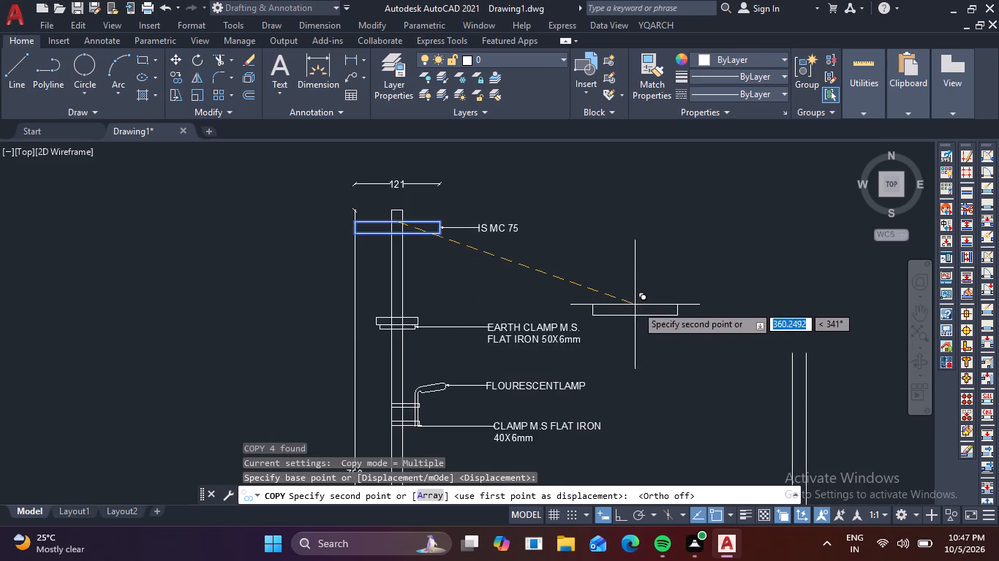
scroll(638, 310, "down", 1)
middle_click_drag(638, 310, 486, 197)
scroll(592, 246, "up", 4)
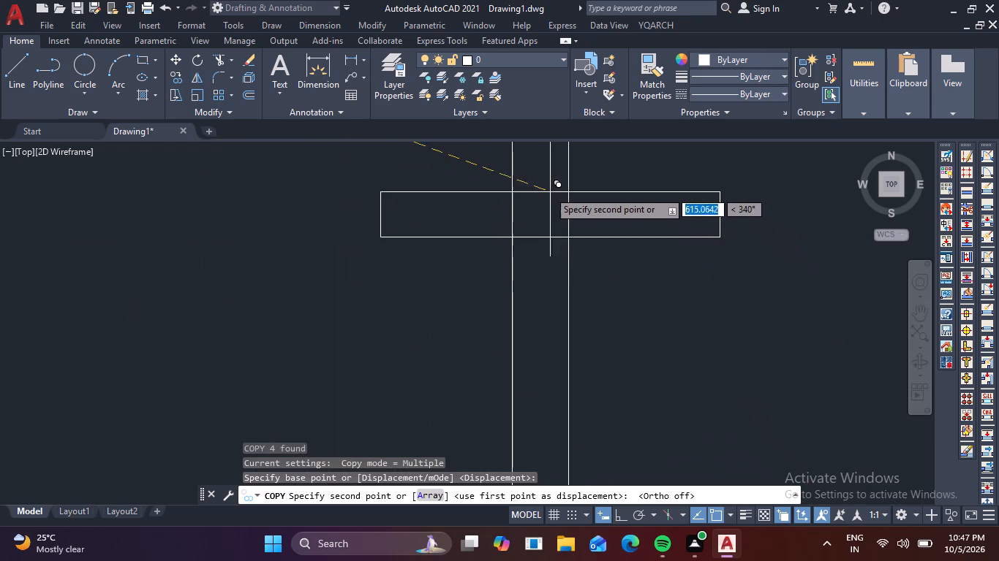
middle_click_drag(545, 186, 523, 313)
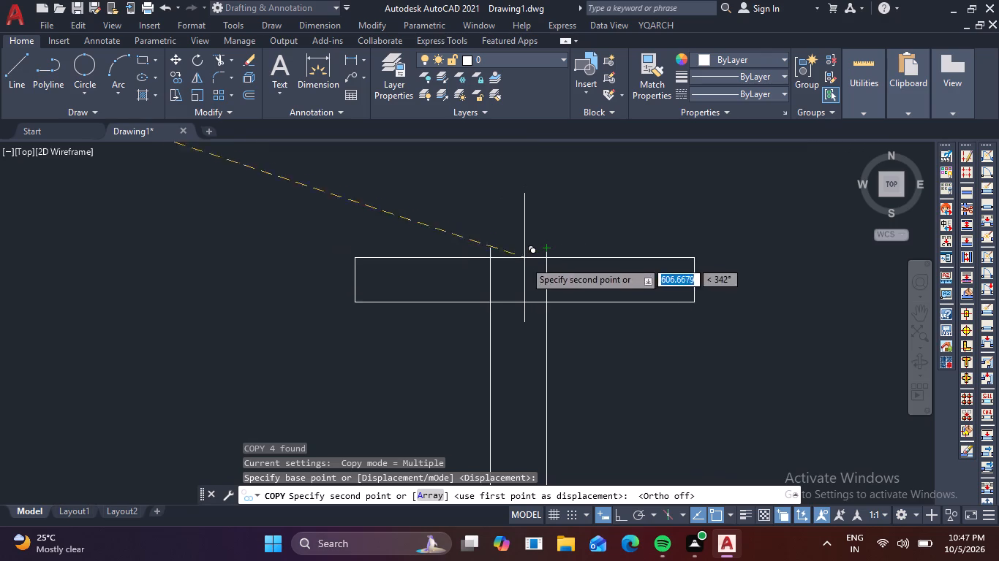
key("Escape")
Draw a horizontal line joining the top ends of the second detail's two parallel vertical lines.
key("l")
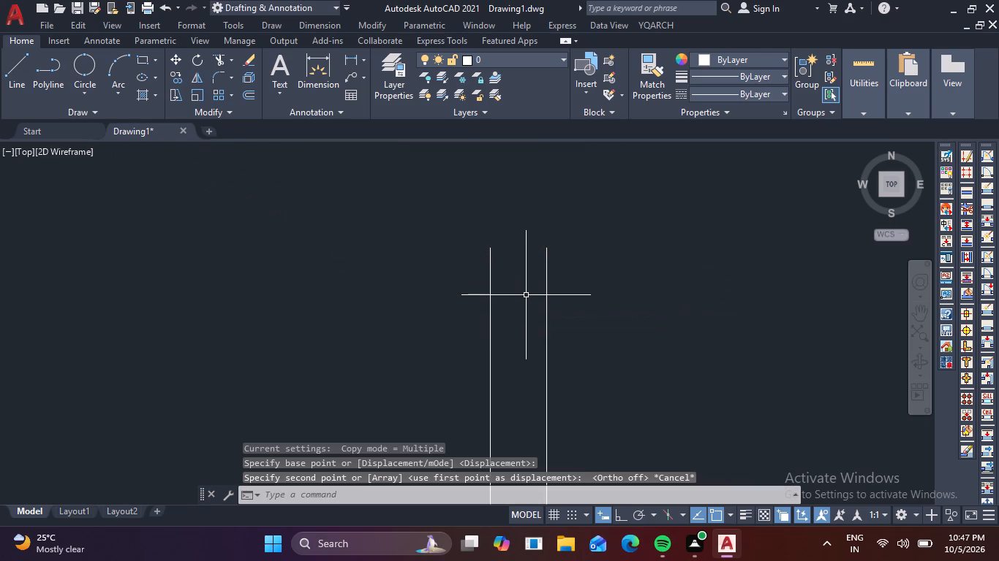
key("space")
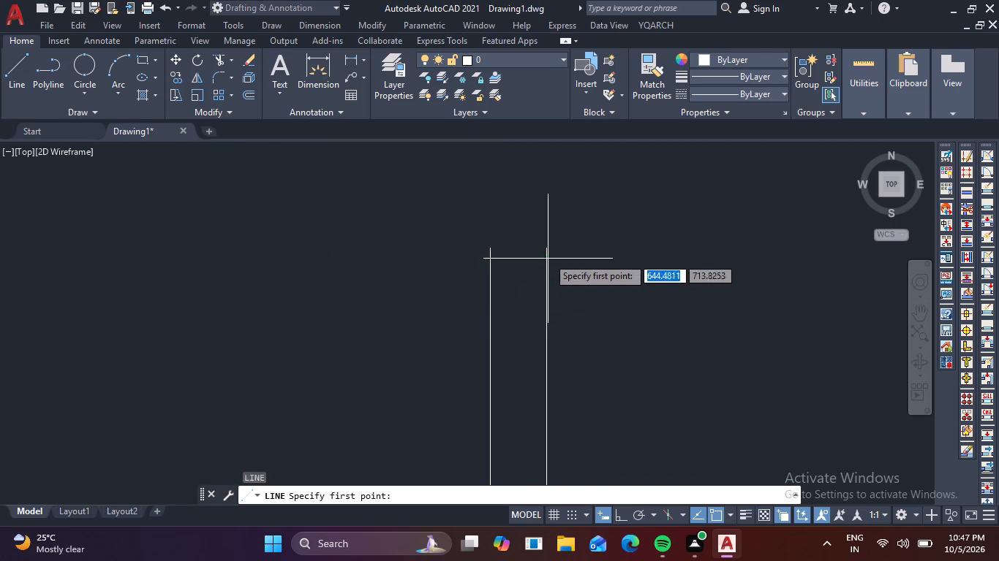
left_click(546, 251)
left_click(488, 248)
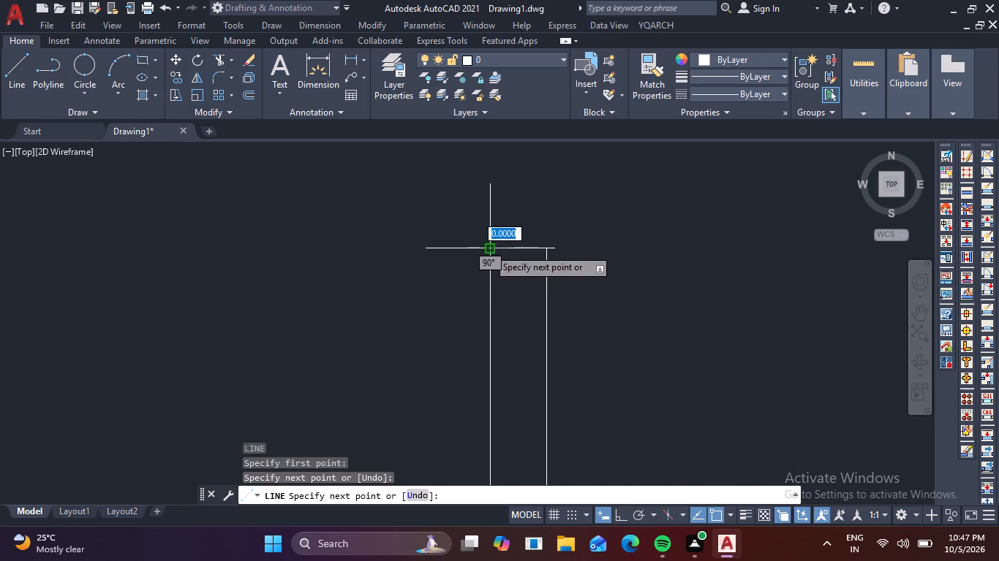
key("Escape")
Copy the four-line IS MC 75 crossarm rectangle by its top midpoint onto the second pole's centreline, a little below the pole top.
scroll(488, 248, "down", 3)
middle_click_drag(427, 220, 555, 332)
scroll(431, 224, "down", 1)
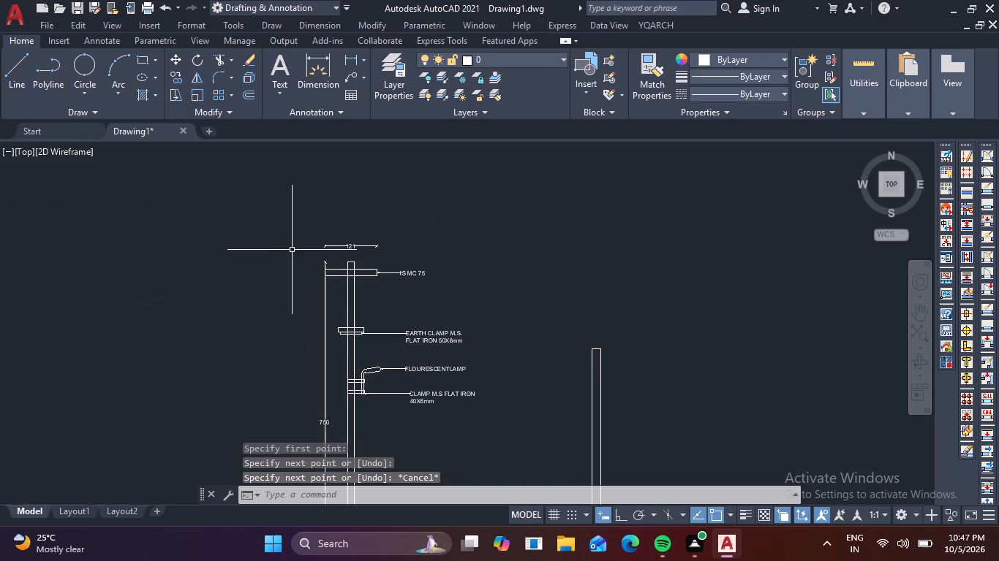
scroll(371, 275, "up", 6)
left_click(393, 237)
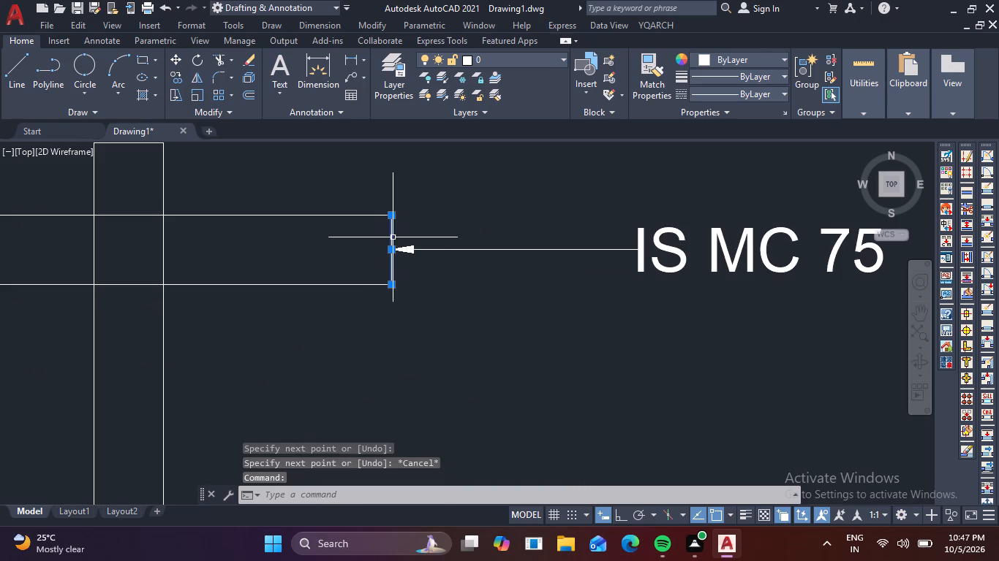
left_click_drag(363, 306, 359, 297)
left_click(333, 178)
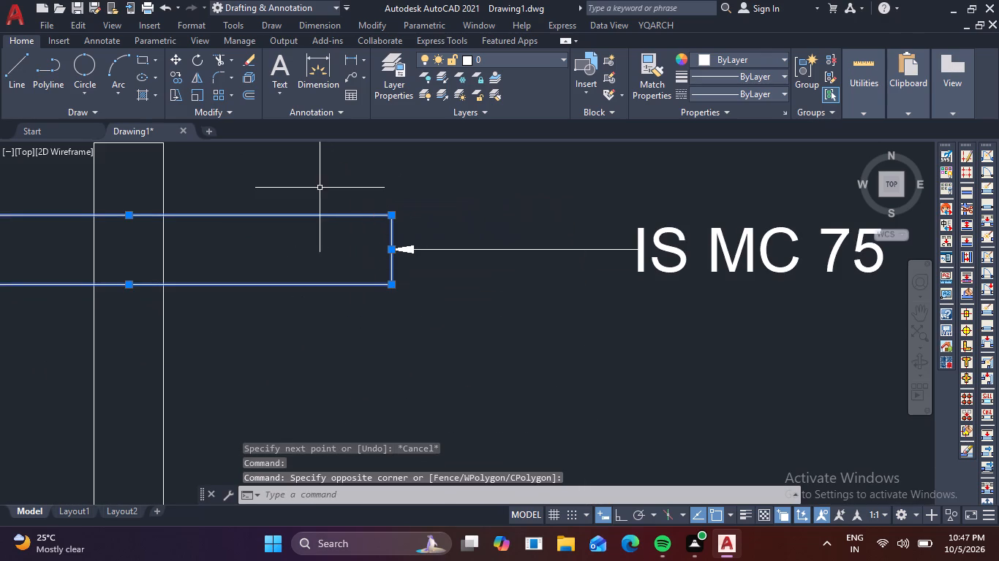
middle_click_drag(318, 189, 612, 267)
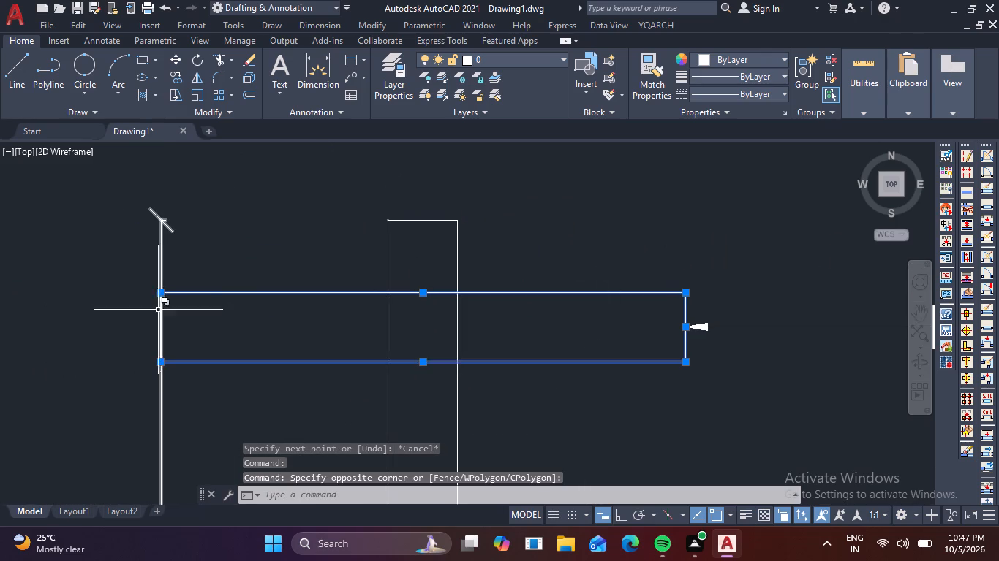
left_click(158, 310)
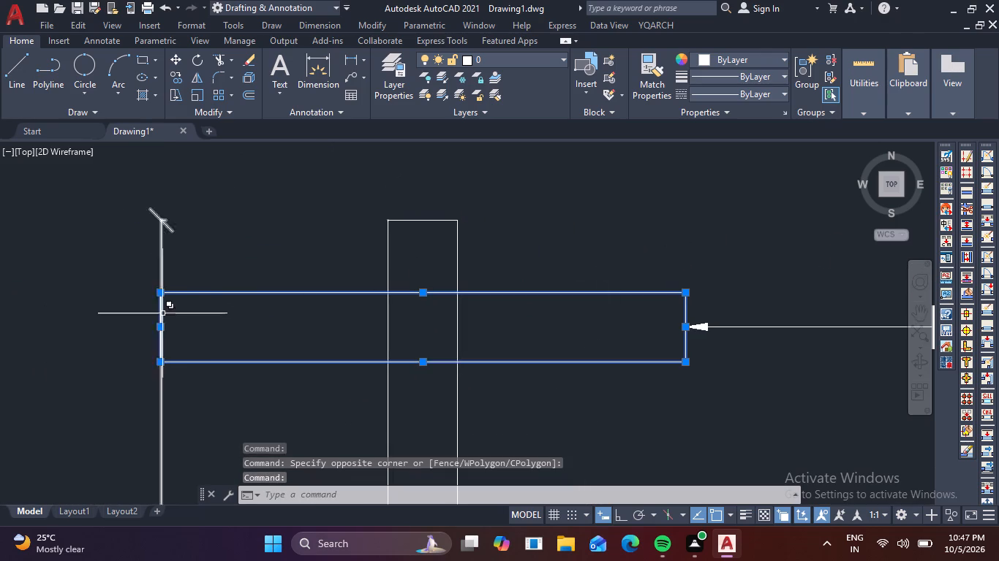
key("c")
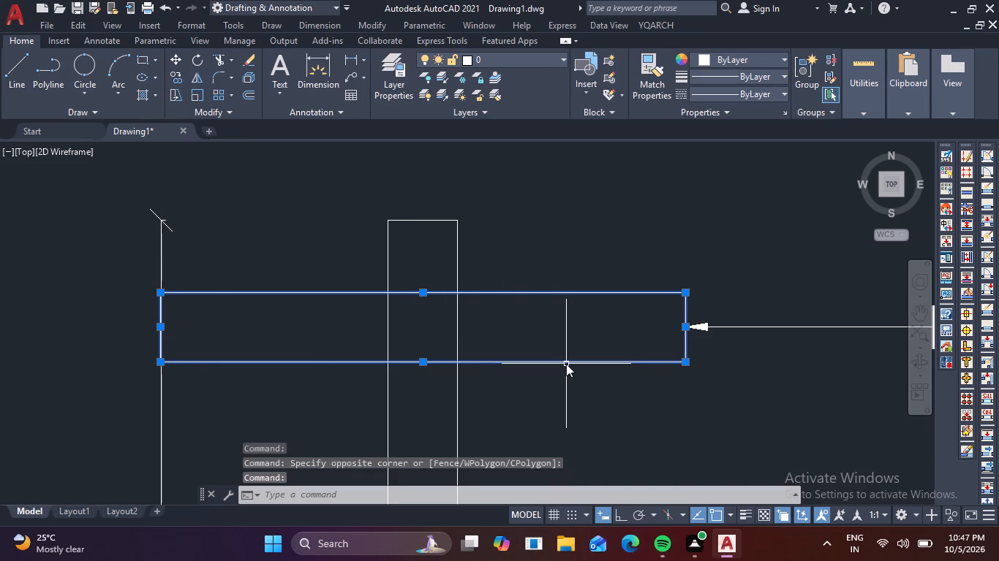
key("o")
key("space")
left_click(421, 294)
scroll(523, 332, "down", 2)
middle_click_drag(661, 415, 529, 259)
scroll(513, 247, "down", 2)
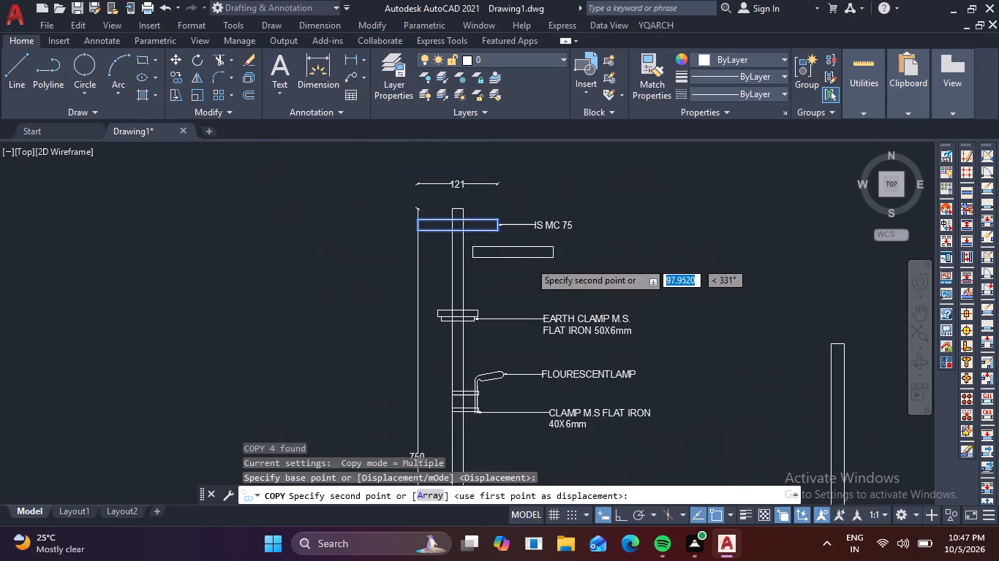
middle_click_drag(690, 308, 548, 266)
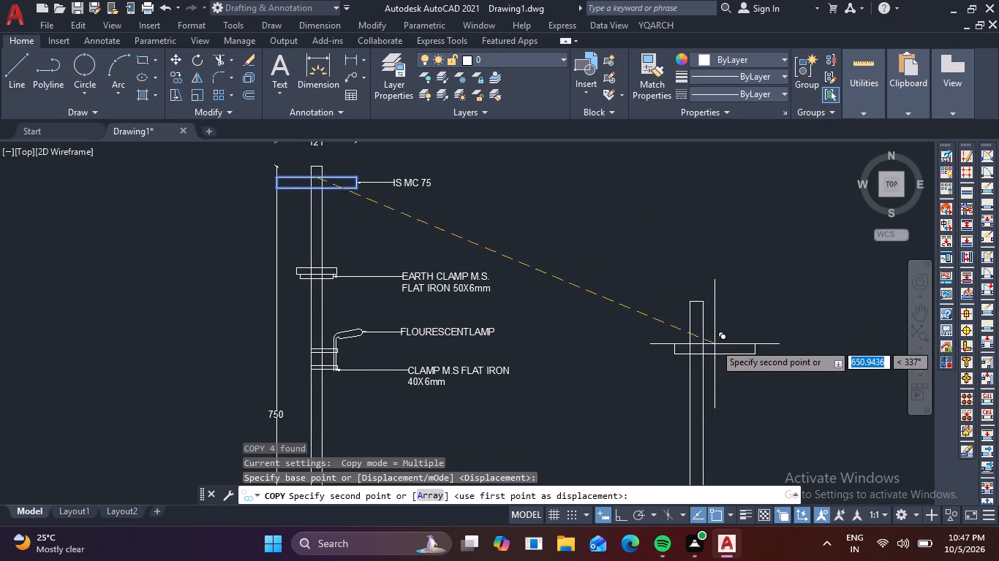
scroll(715, 343, "up", 2)
scroll(661, 243, "up", 3)
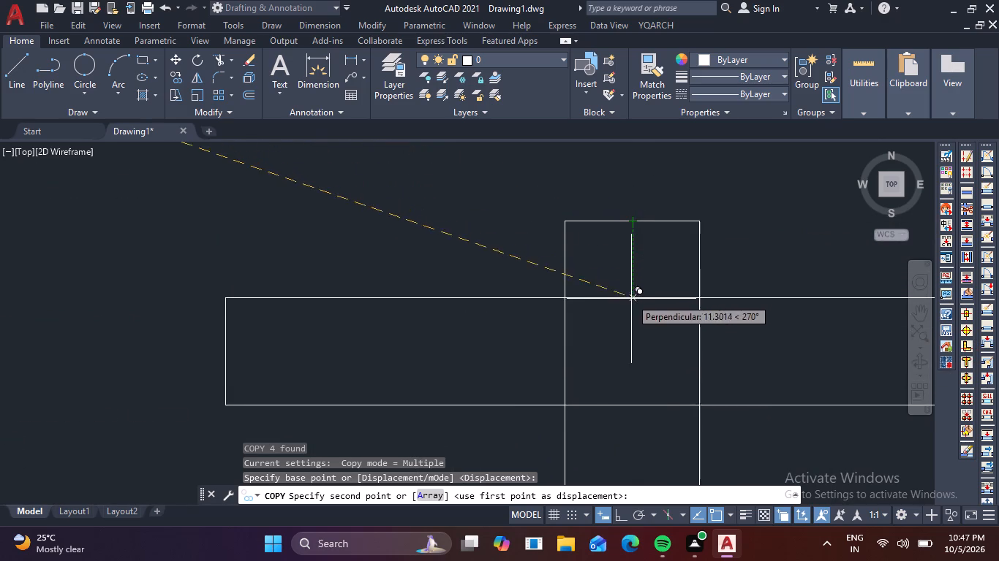
left_click(633, 347)
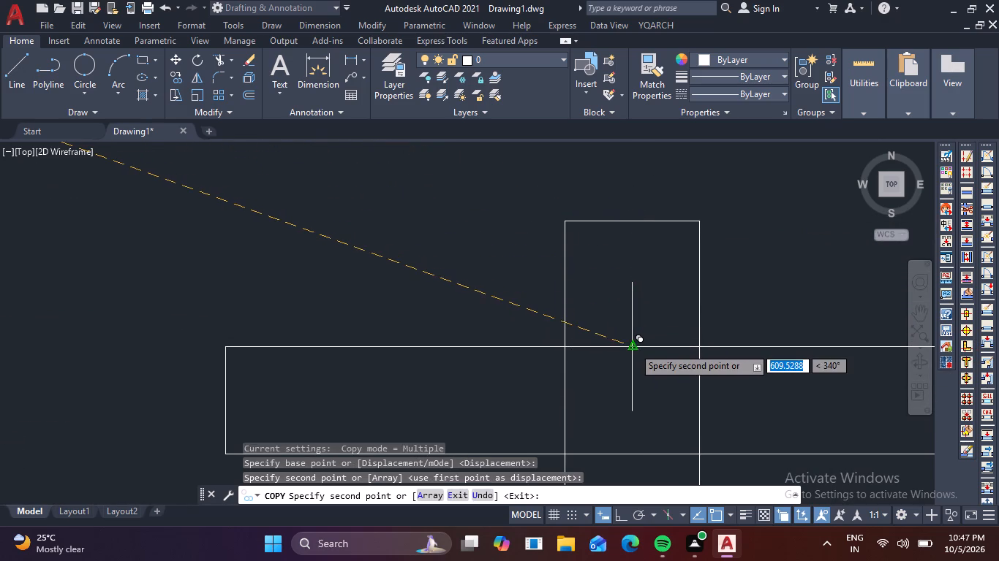
scroll(633, 347, "down", 3)
key("Escape")
Draw the right half of a cap on the second pole: outward from the top corner, up, and back about 19 units to the centreline.
middle_click_drag(695, 363, 622, 234)
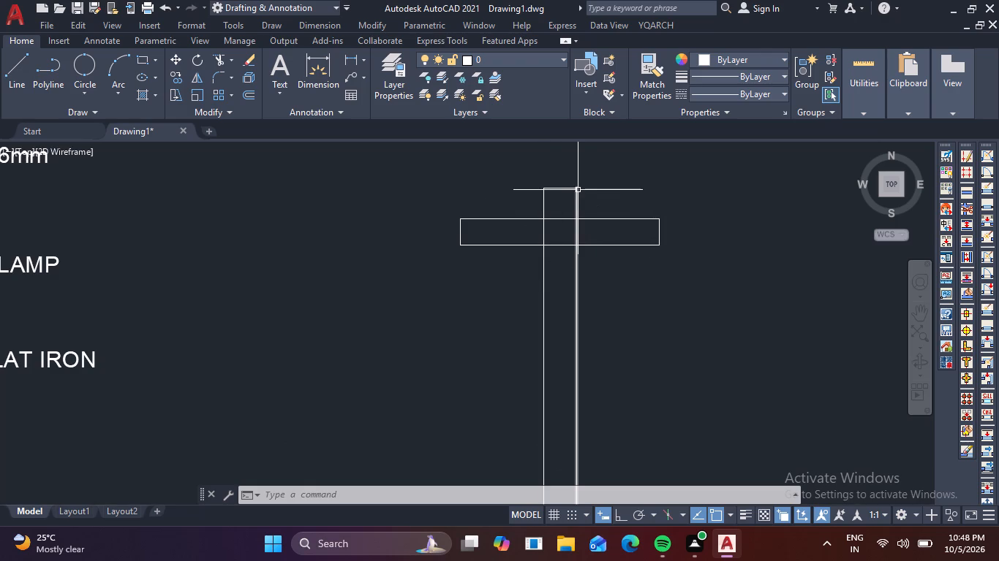
key("l")
key("space")
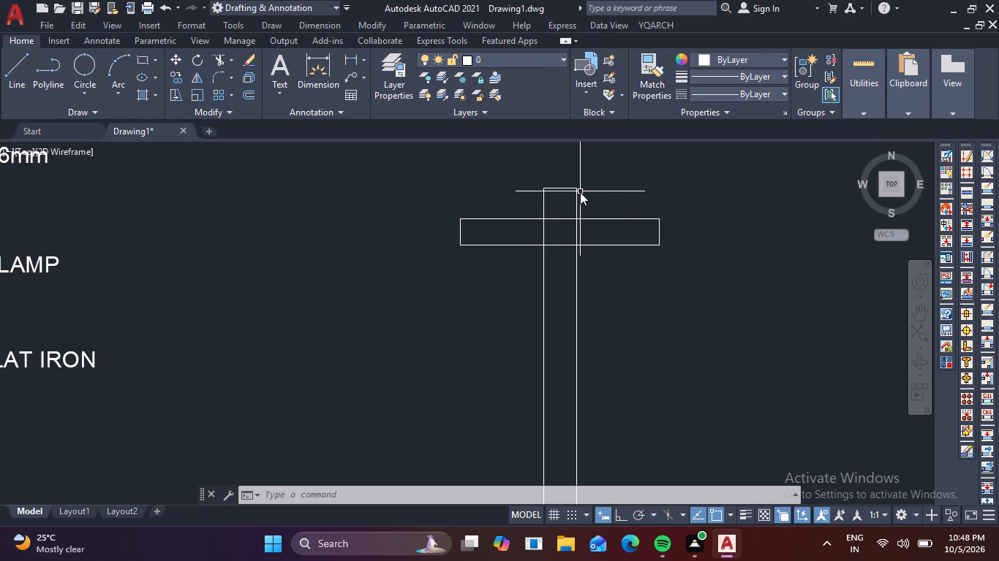
scroll(579, 193, "up", 2)
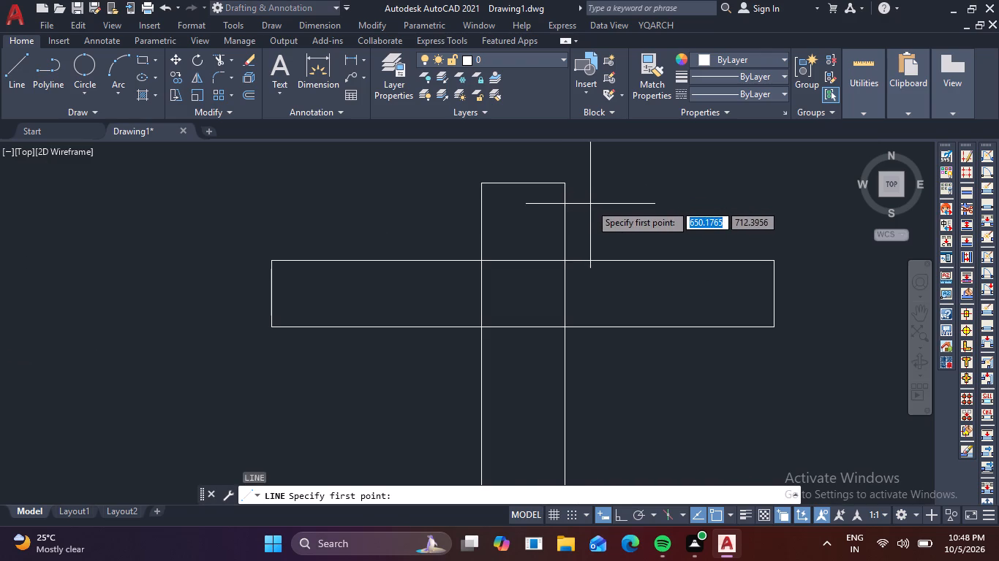
middle_click_drag(590, 204, 579, 231)
left_click(554, 213)
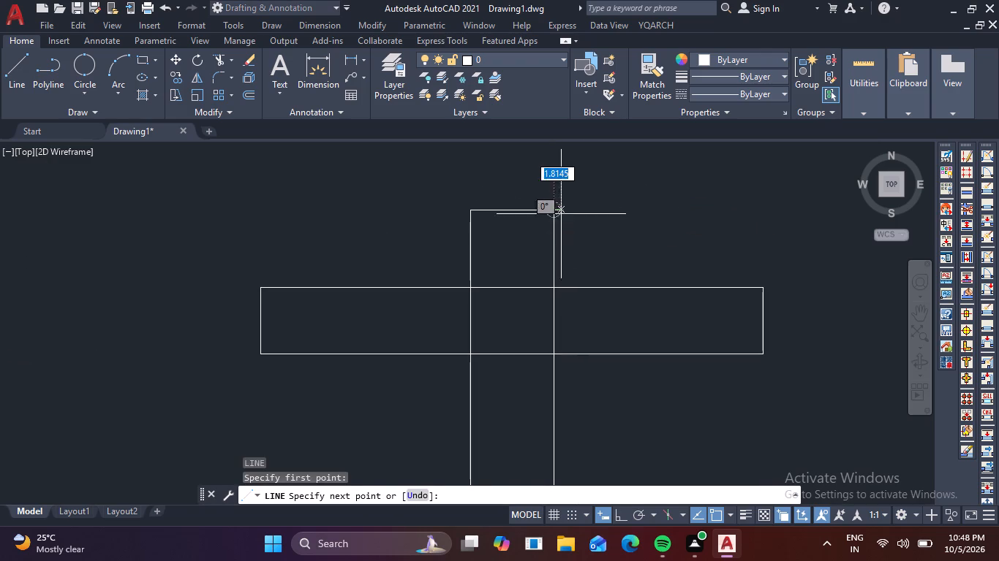
left_click(592, 216)
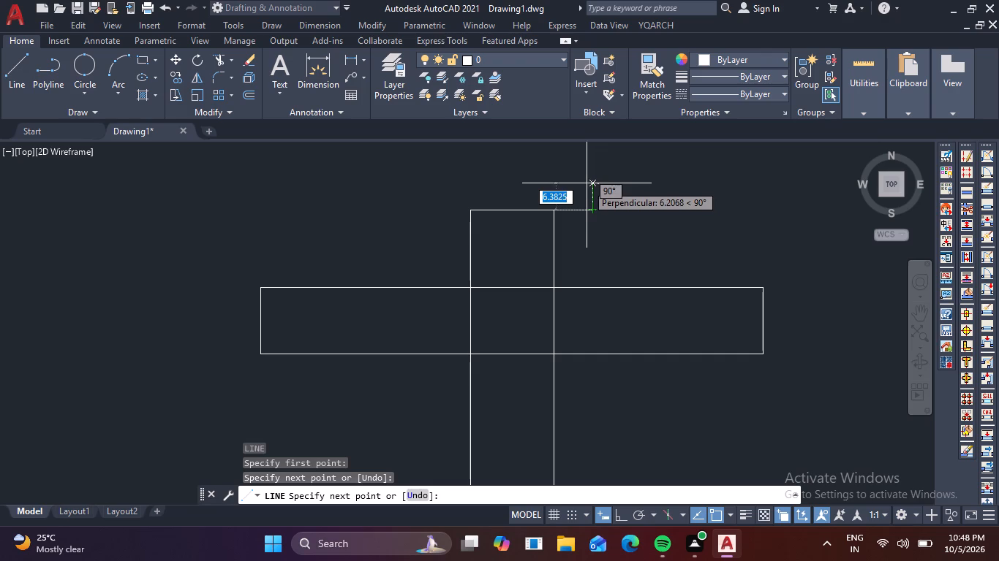
left_click(587, 181)
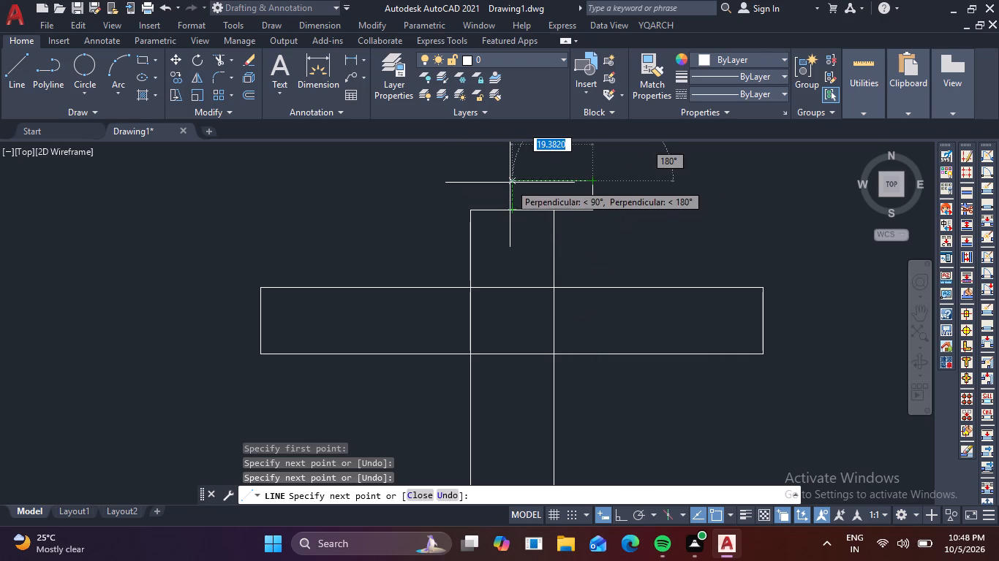
left_click(512, 180)
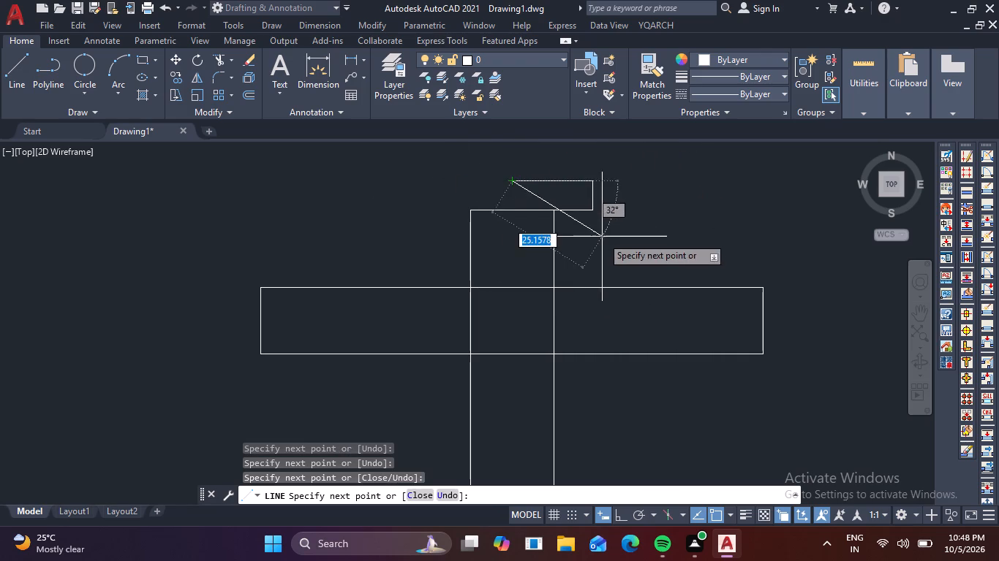
key("Escape")
Mirror the three right-half cap lines about the second pole's vertical centreline, keeping the originals.
left_click(633, 234)
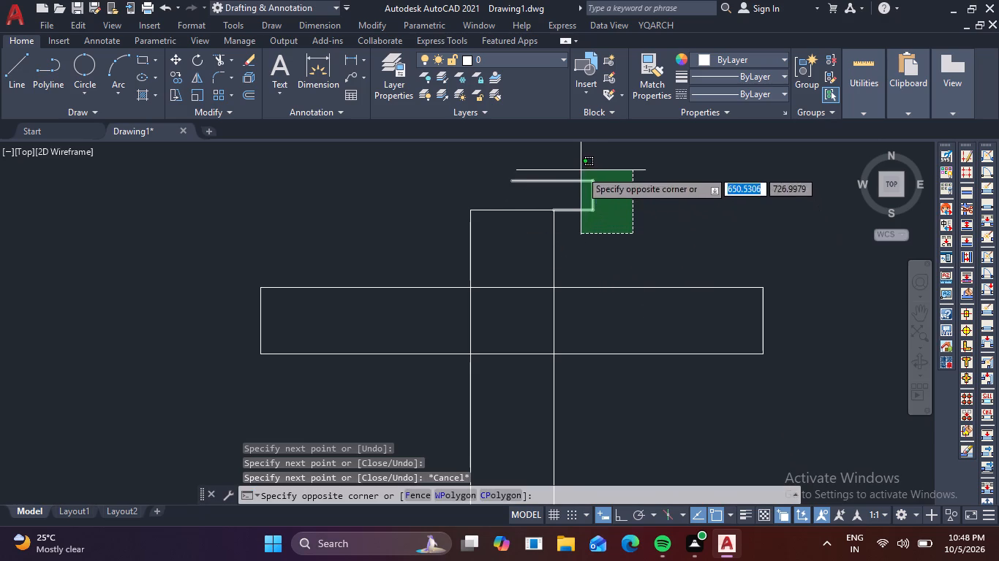
left_click(581, 170)
type("MI")
key("space")
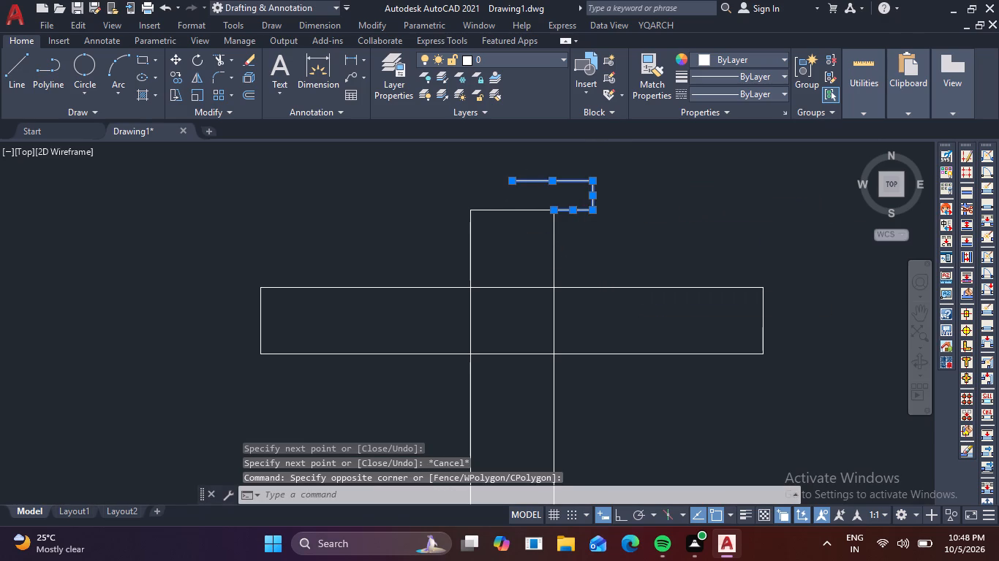
left_click(516, 208)
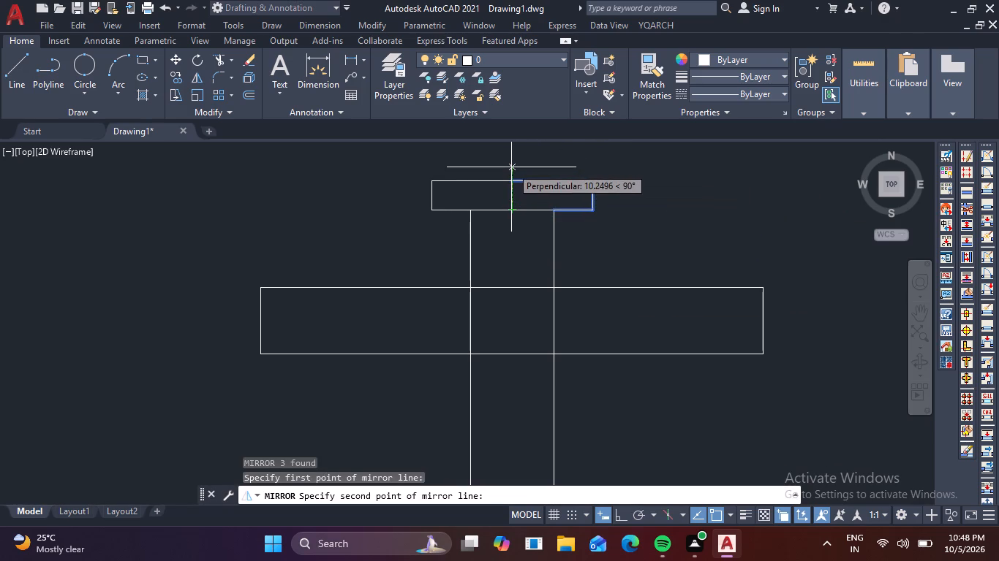
left_click(516, 150)
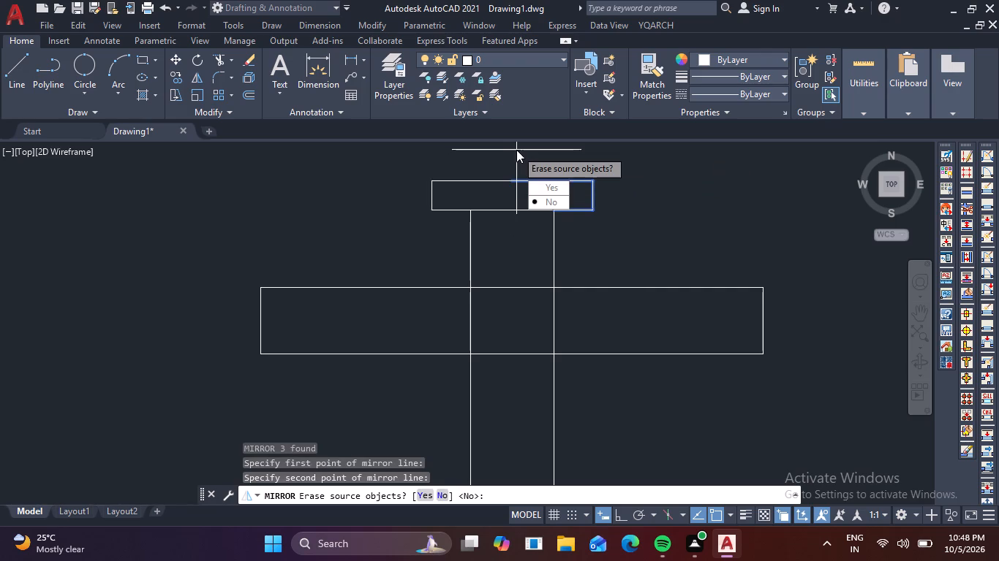
key("space")
Extend both vertical lines of the second pole up to the top edge of the cap.
scroll(522, 194, "up", 2)
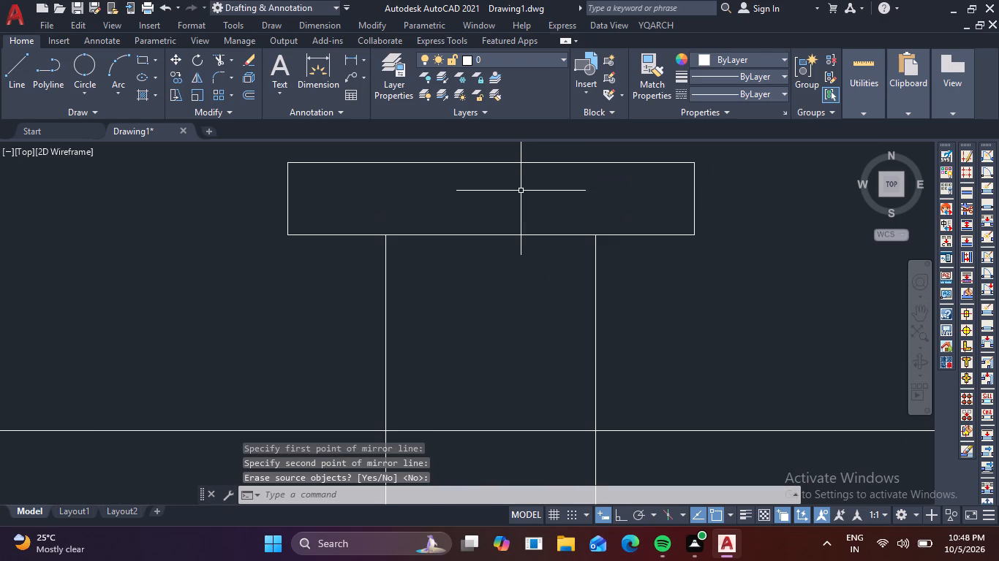
scroll(520, 190, "down", 2)
middle_click_drag(520, 190, 521, 258)
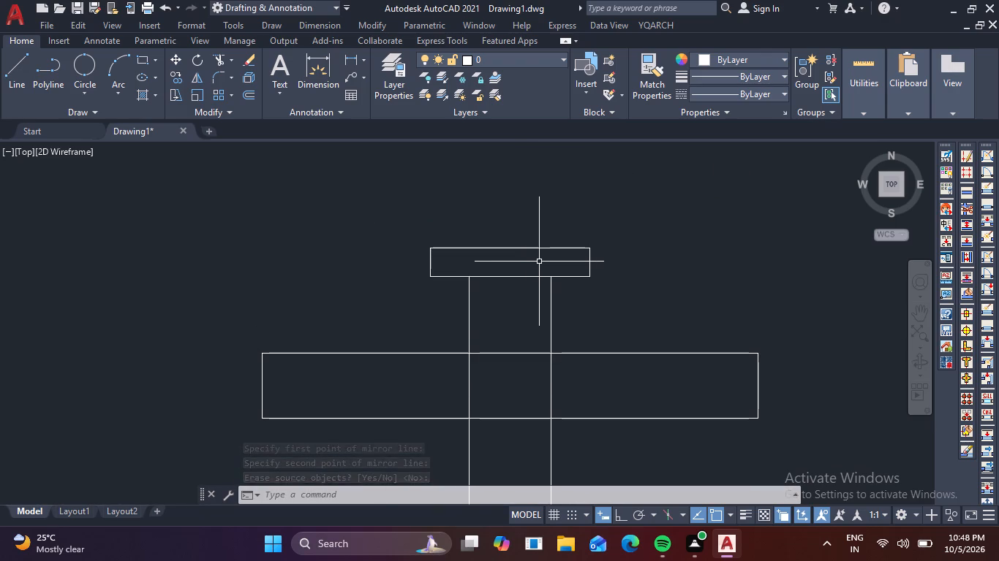
key("e")
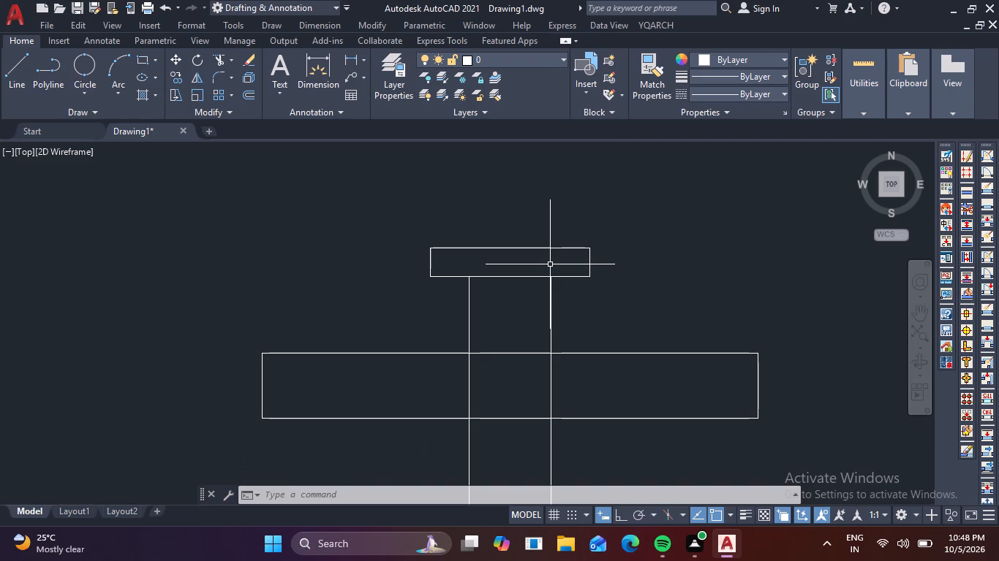
type("X")
key("space")
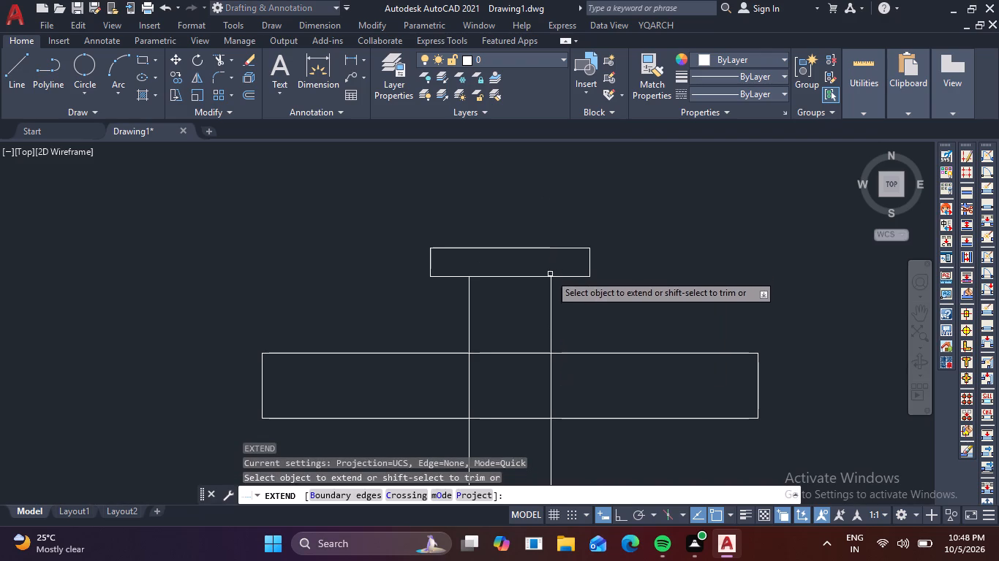
left_click(552, 287)
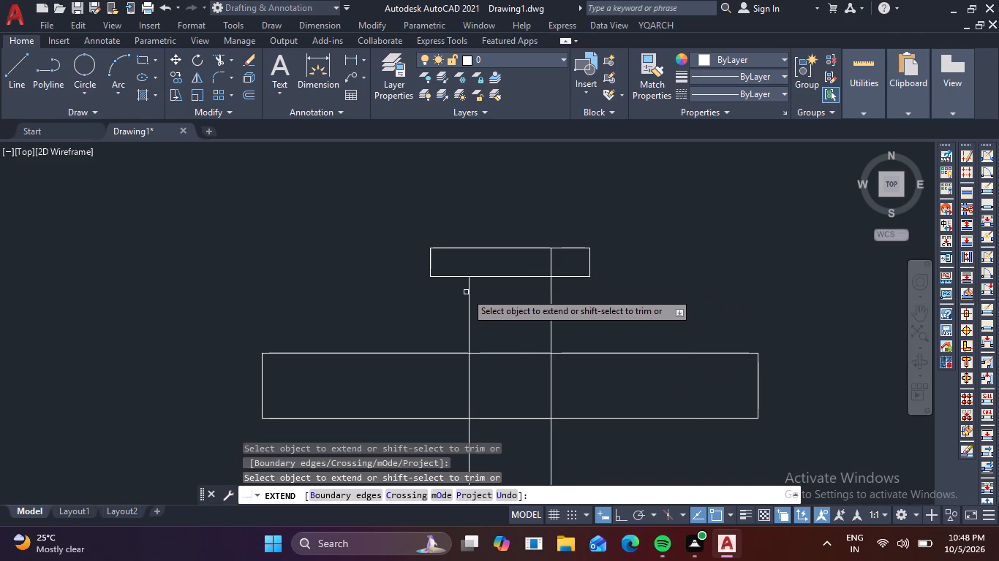
left_click(472, 290)
left_click(469, 286)
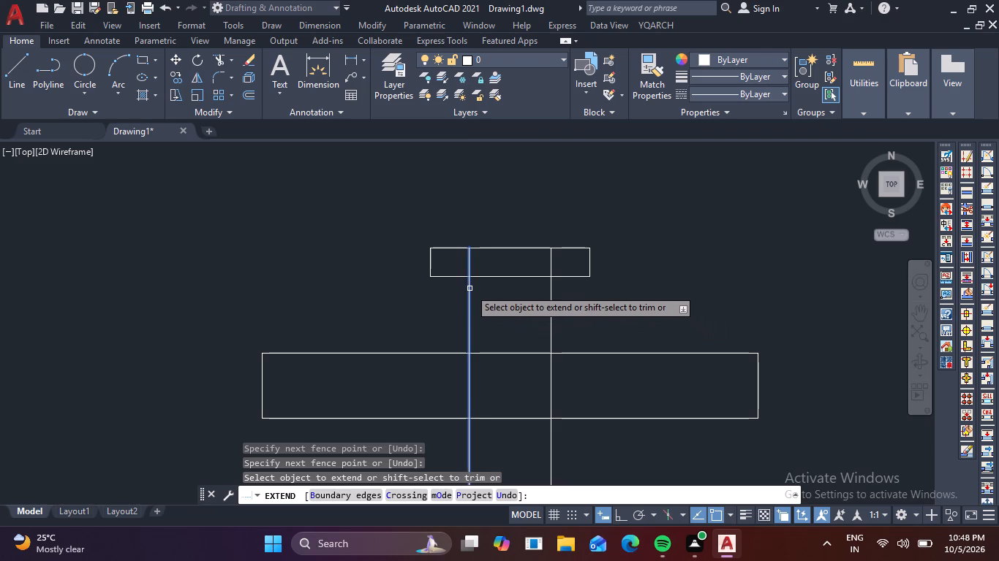
left_click(470, 288)
key("Escape")
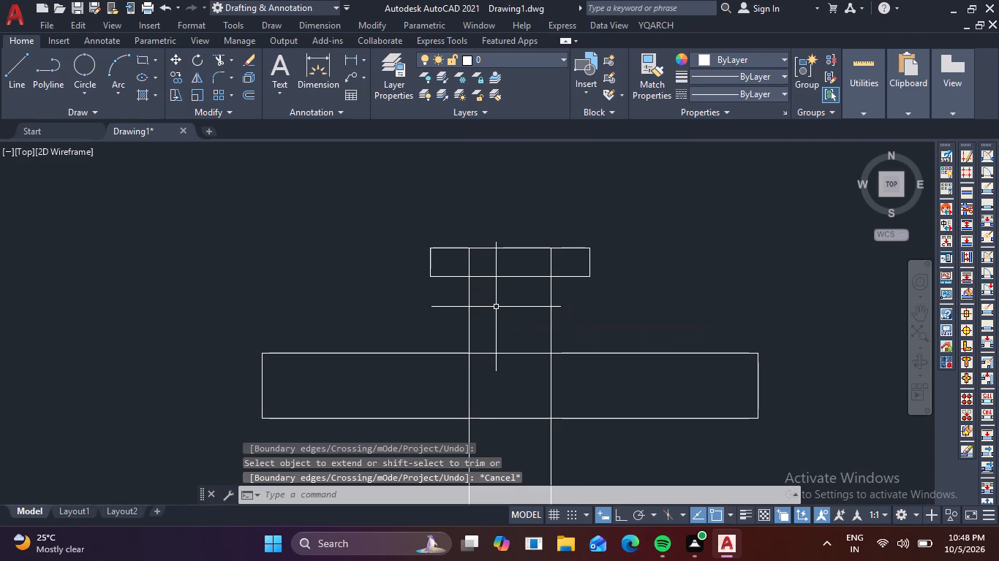
Draw a three-sided block above the cap between the extended pole lines, 20 units wide and about 5 units high, with Ortho on.
type("L")
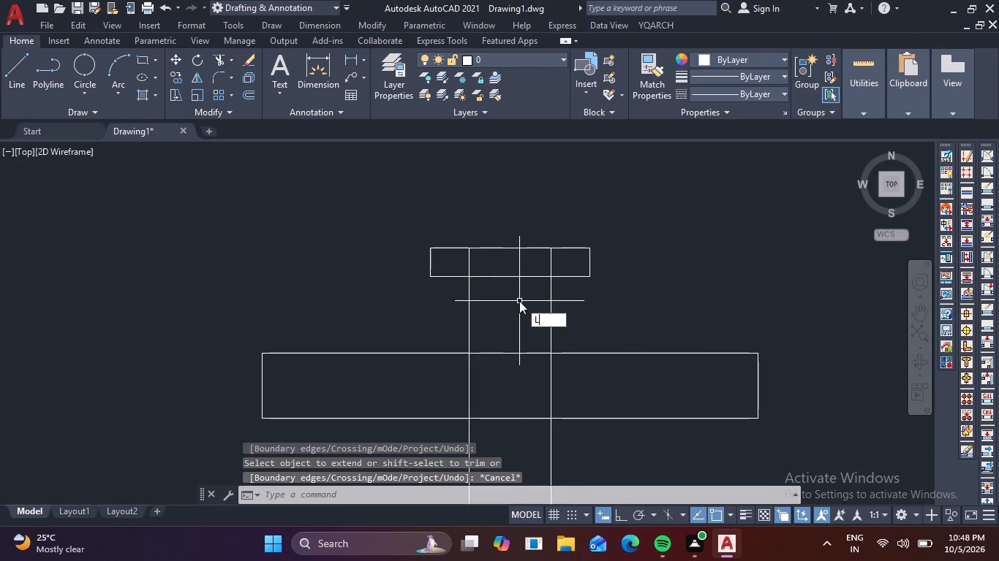
key("space")
left_click(554, 251)
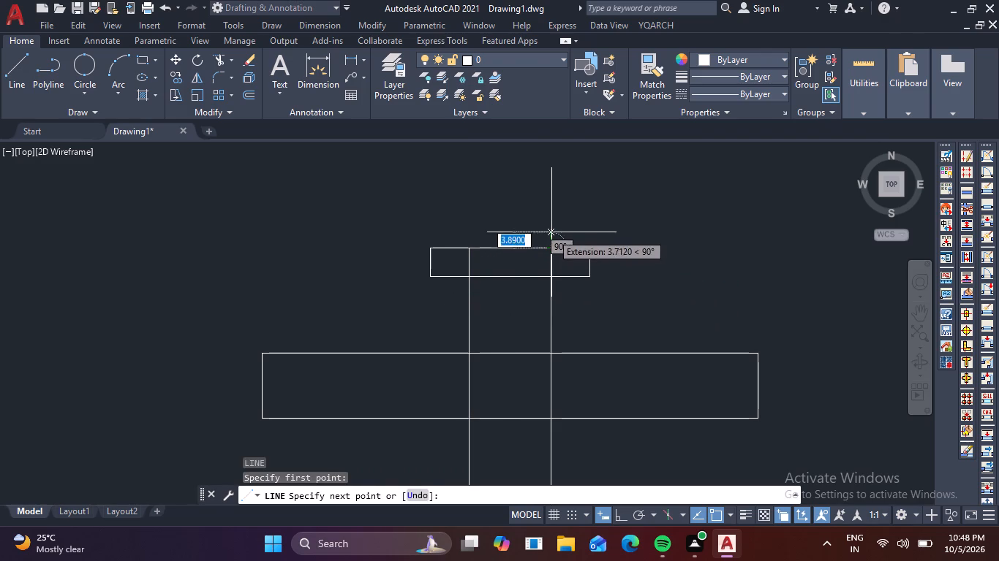
left_click(551, 228)
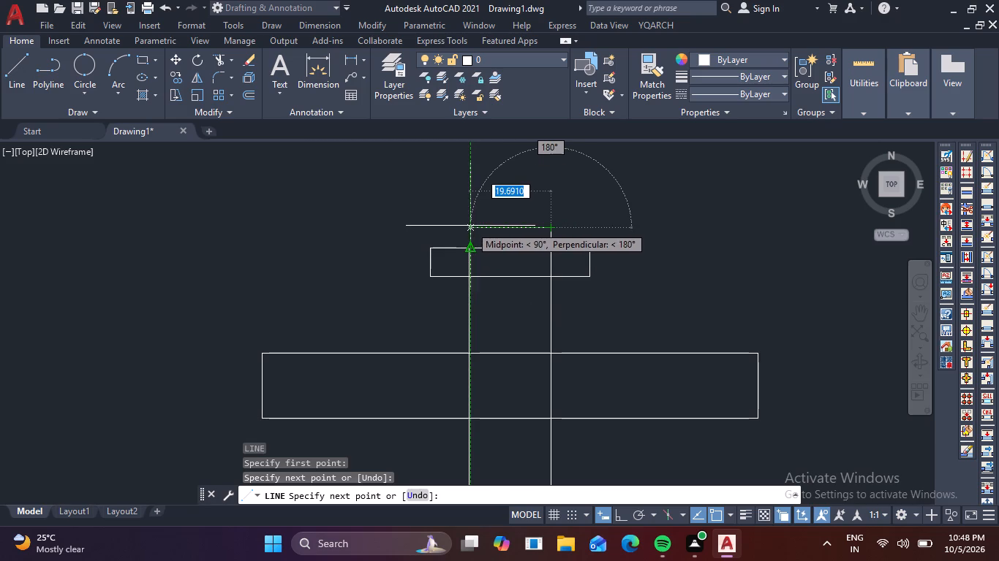
left_click(470, 226)
left_click(467, 243)
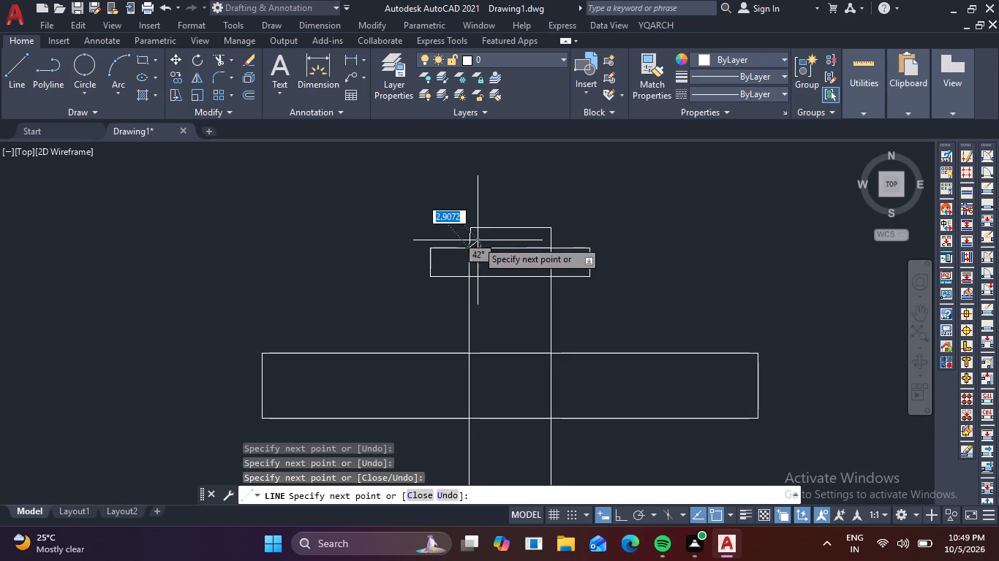
left_click(445, 493)
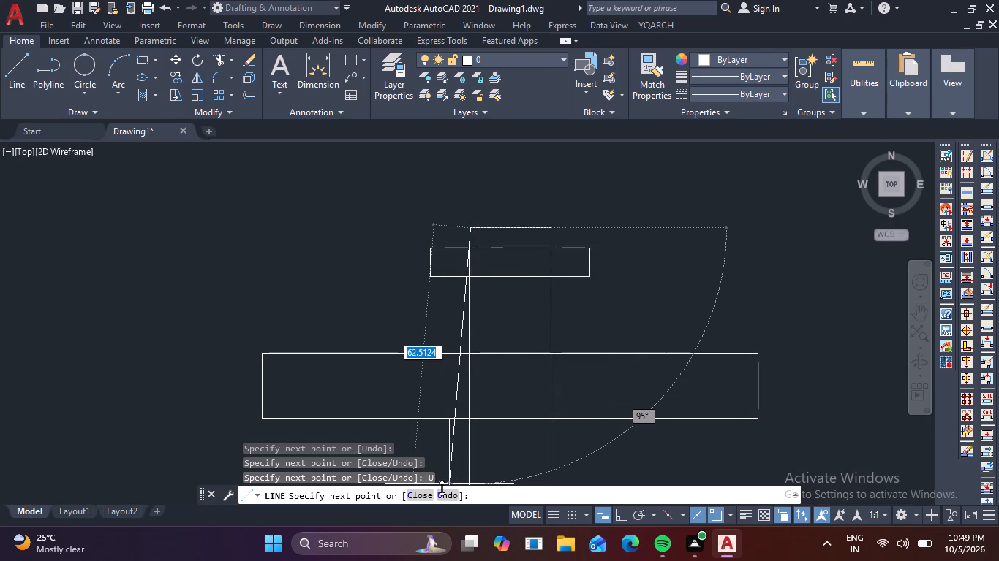
left_click(443, 494)
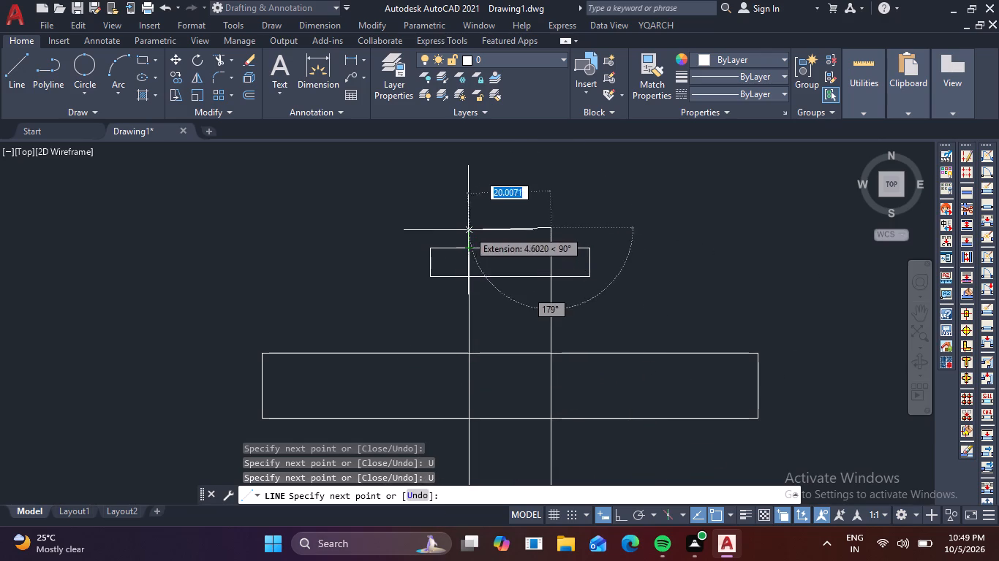
key("F8")
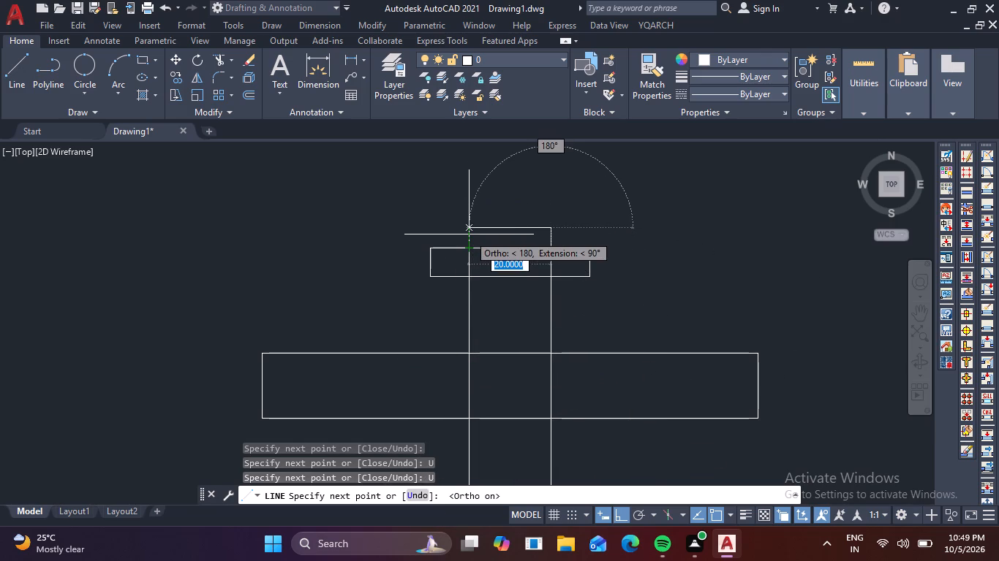
left_click(467, 229)
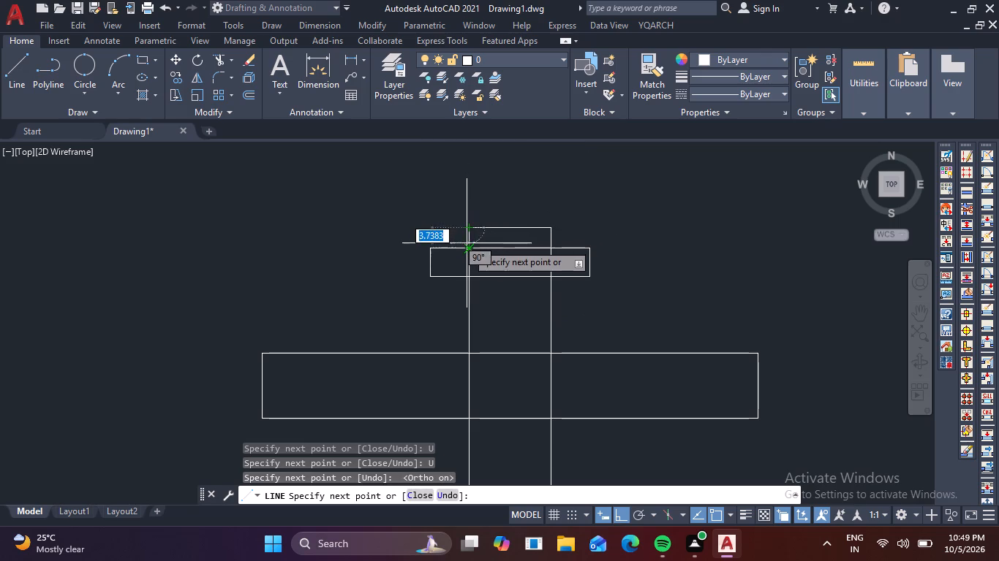
left_click(468, 245)
key("Escape")
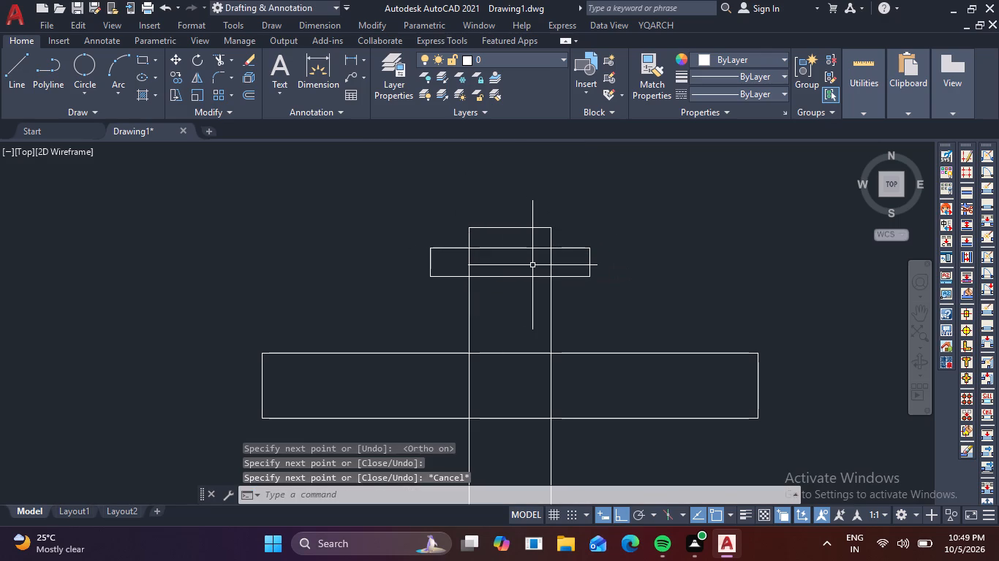
Draw a vertical line about 10 units long upward from the midpoint of the small block's top edge.
type("L")
key("space")
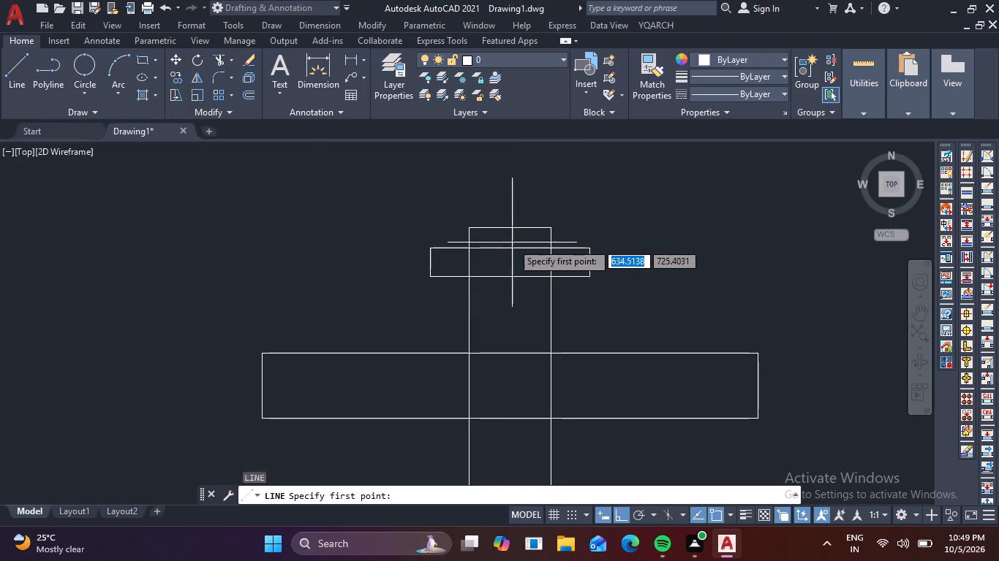
left_click(513, 226)
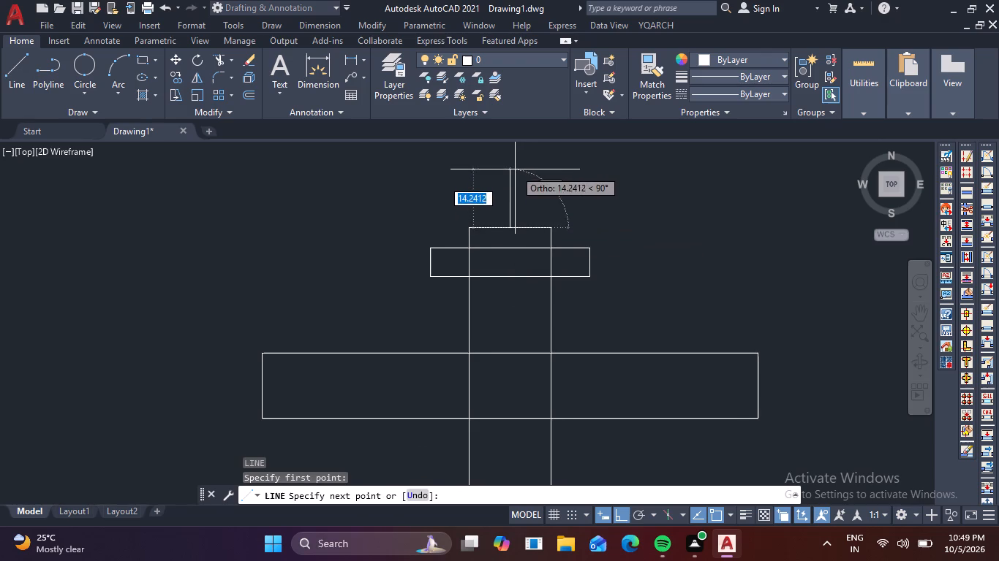
left_click(514, 188)
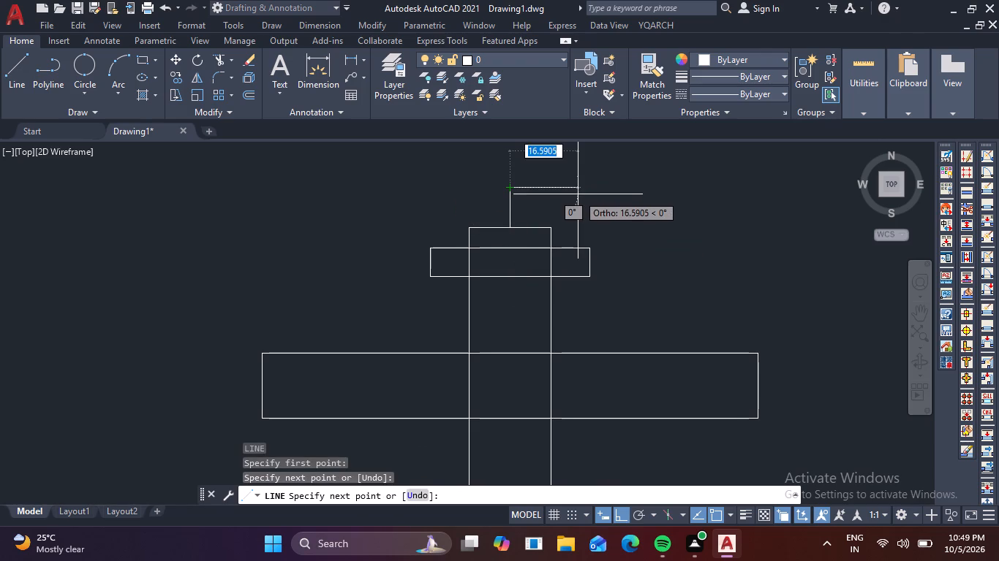
key("Escape")
key("p")
key("Escape")
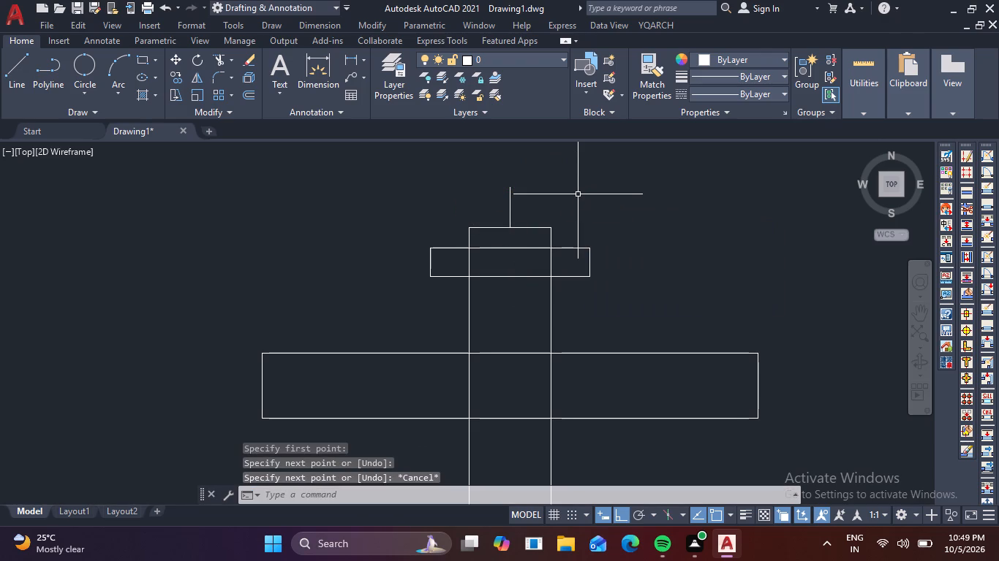
left_click(510, 202)
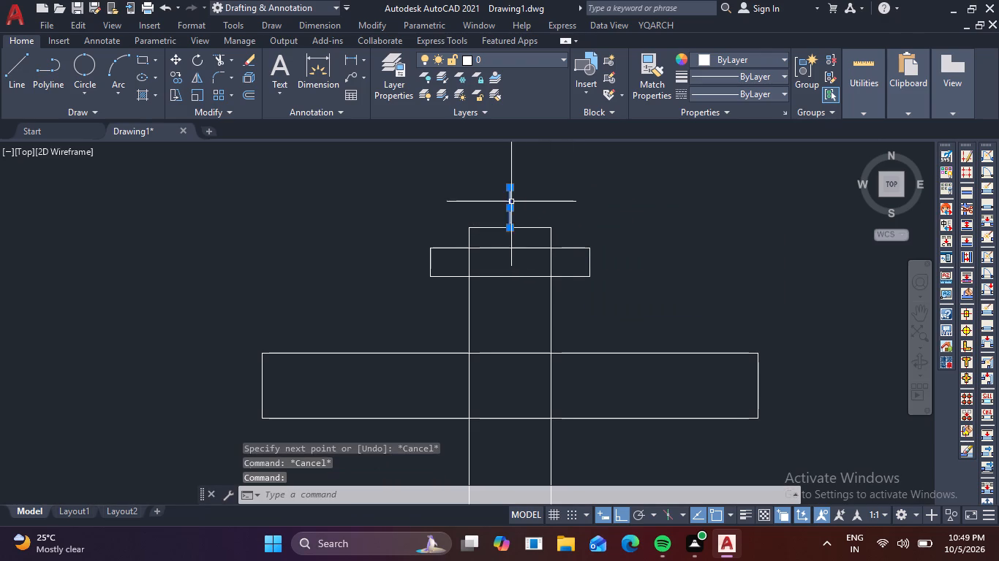
key("Escape")
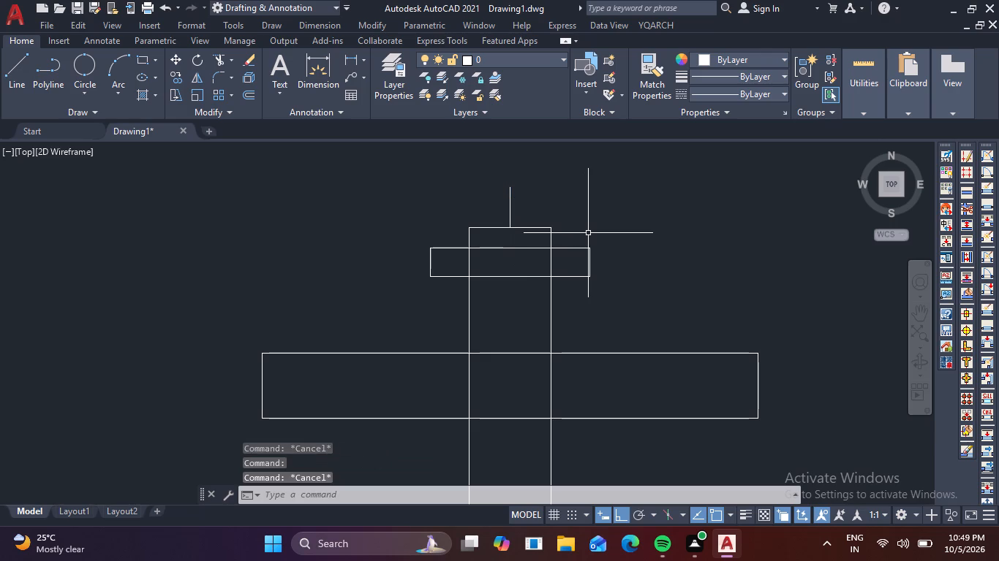
Offset the short vertical centre line by 1 unit to both sides.
key("o")
key("Return")
type("1")
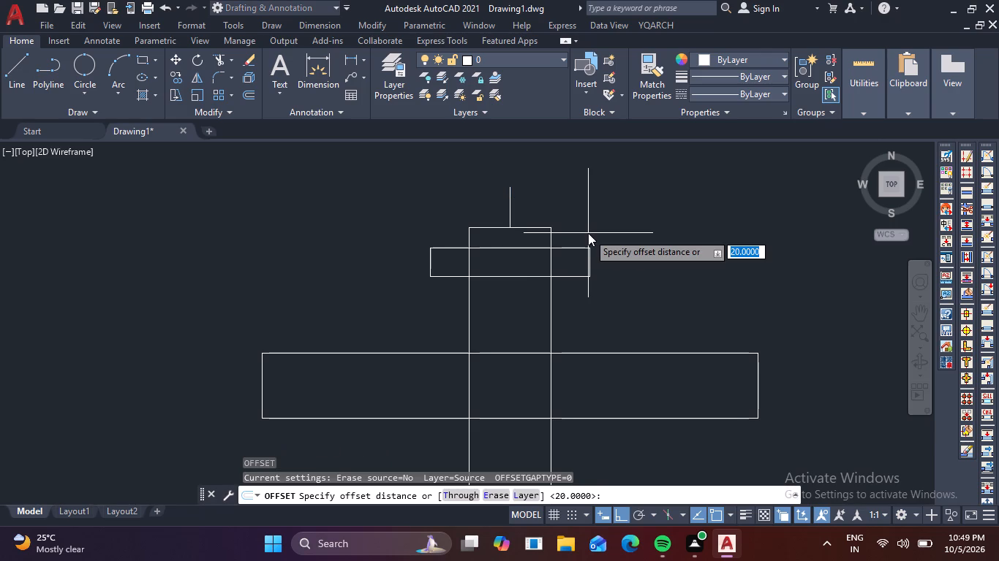
key("space")
left_click(510, 199)
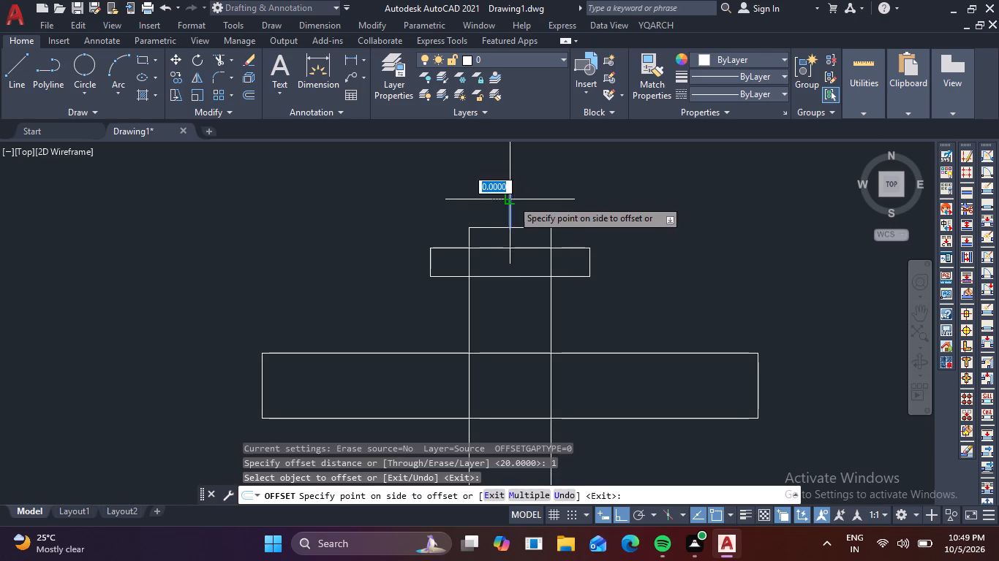
left_click(526, 209)
left_click(511, 202)
left_click(495, 199)
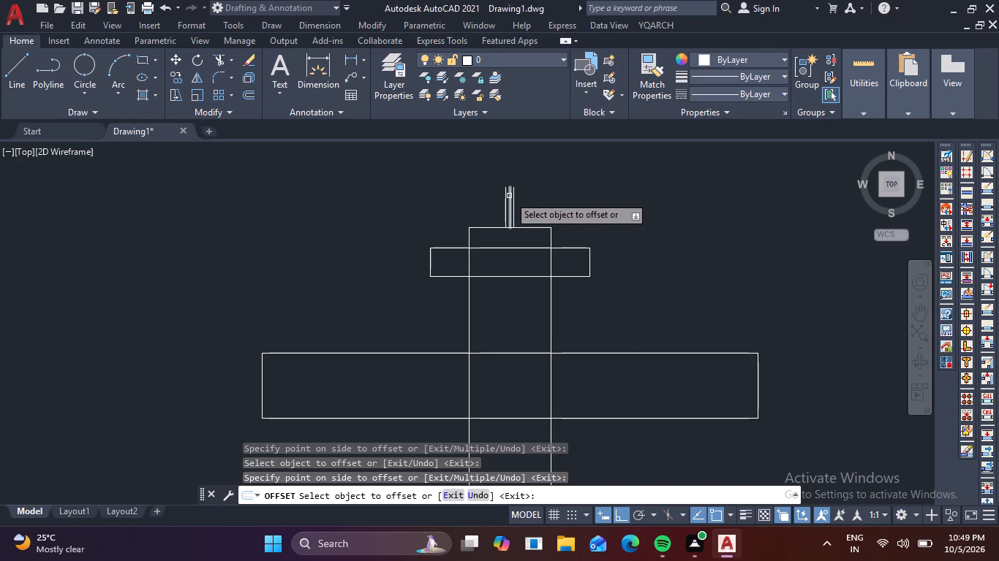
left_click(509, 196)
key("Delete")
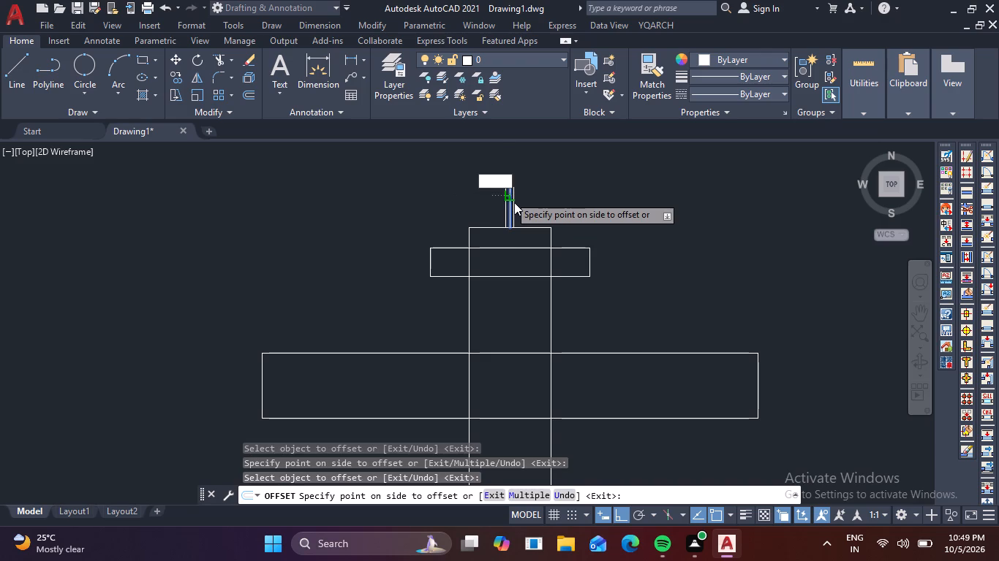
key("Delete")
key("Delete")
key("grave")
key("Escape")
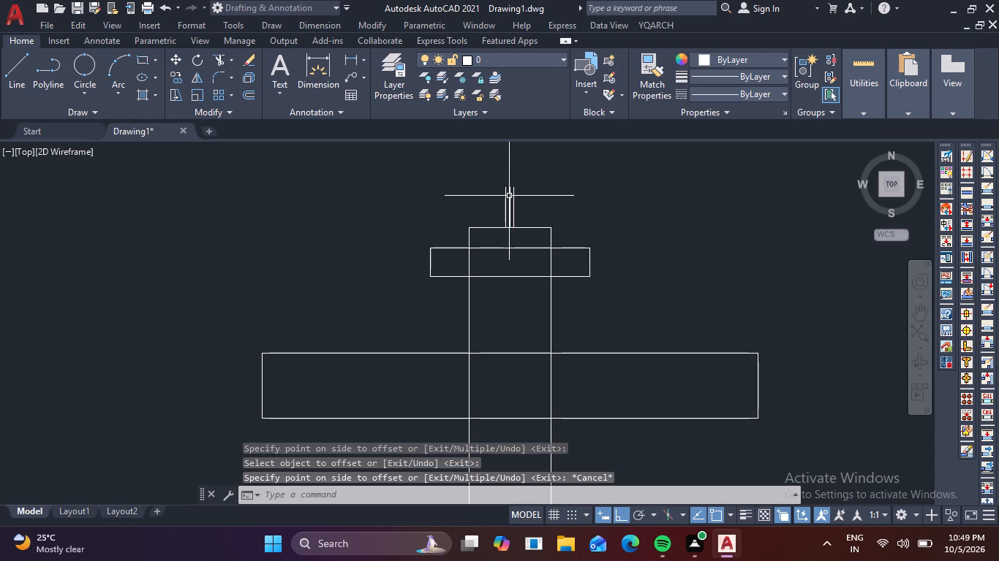
Erase the original centre line between the two offset lines above the block.
scroll(509, 196, "up", 2)
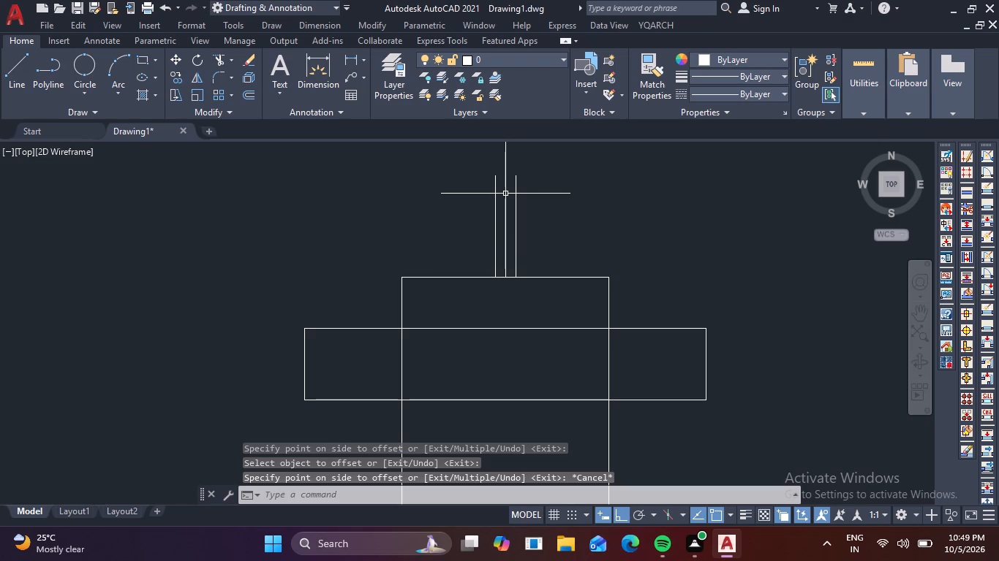
left_click(505, 194)
key("Delete")
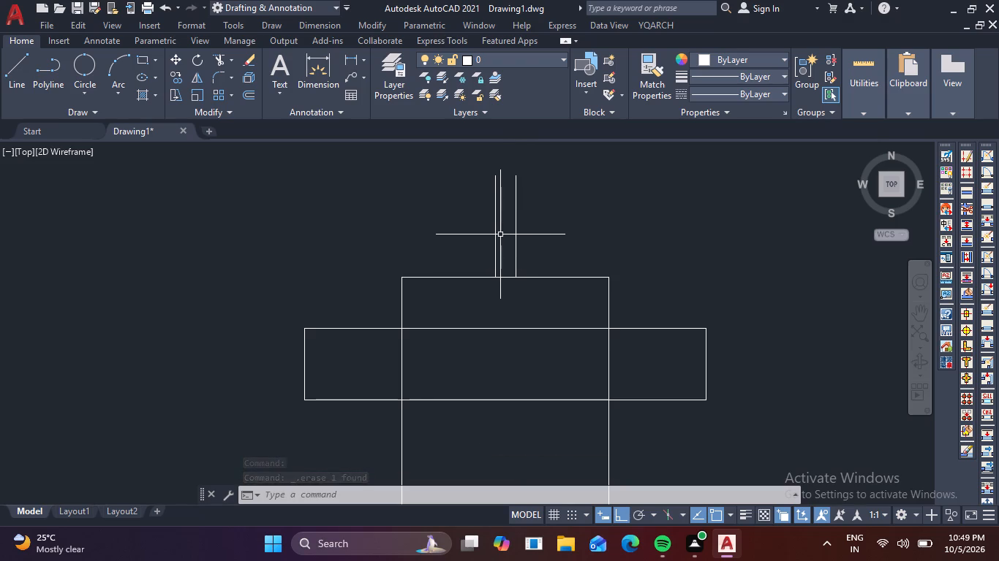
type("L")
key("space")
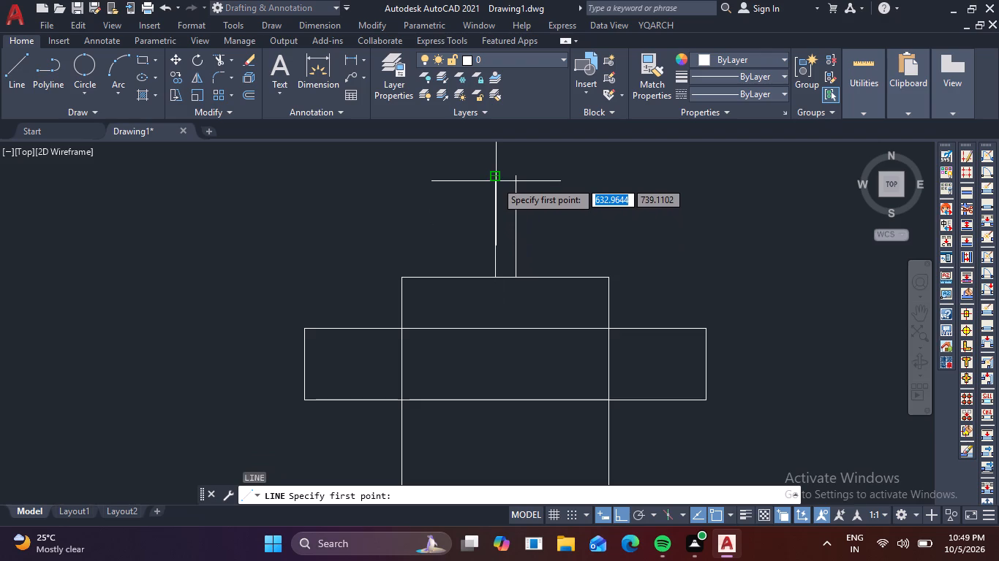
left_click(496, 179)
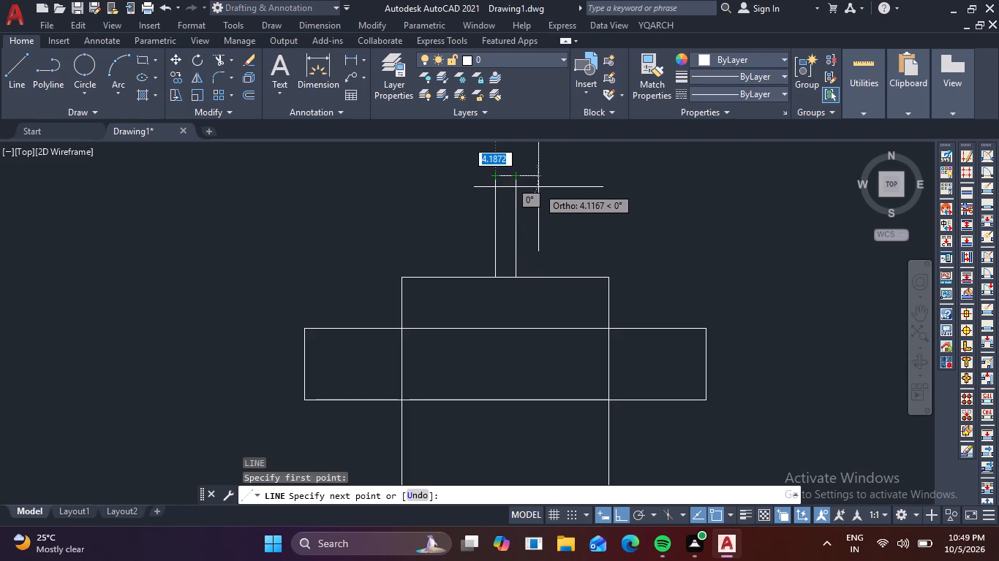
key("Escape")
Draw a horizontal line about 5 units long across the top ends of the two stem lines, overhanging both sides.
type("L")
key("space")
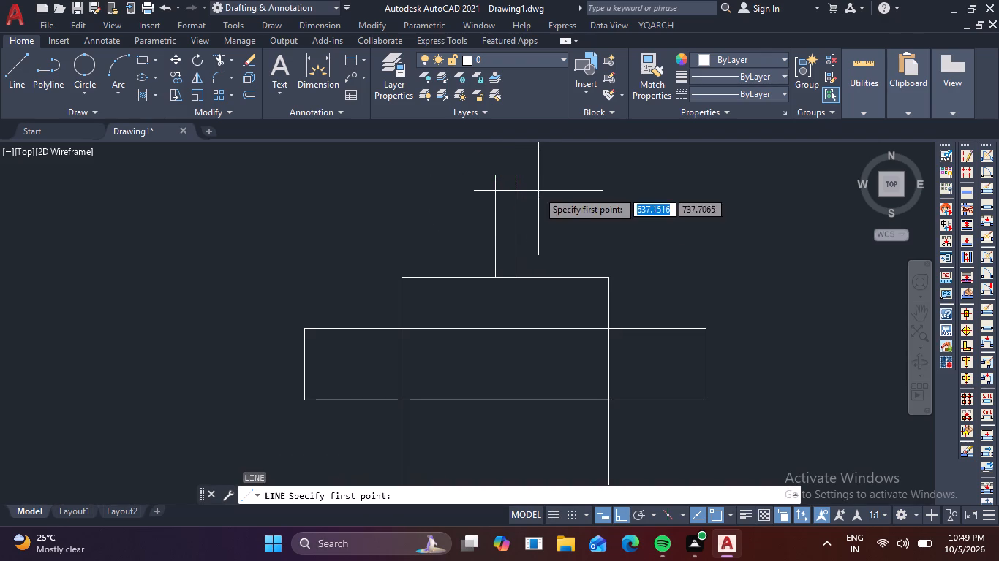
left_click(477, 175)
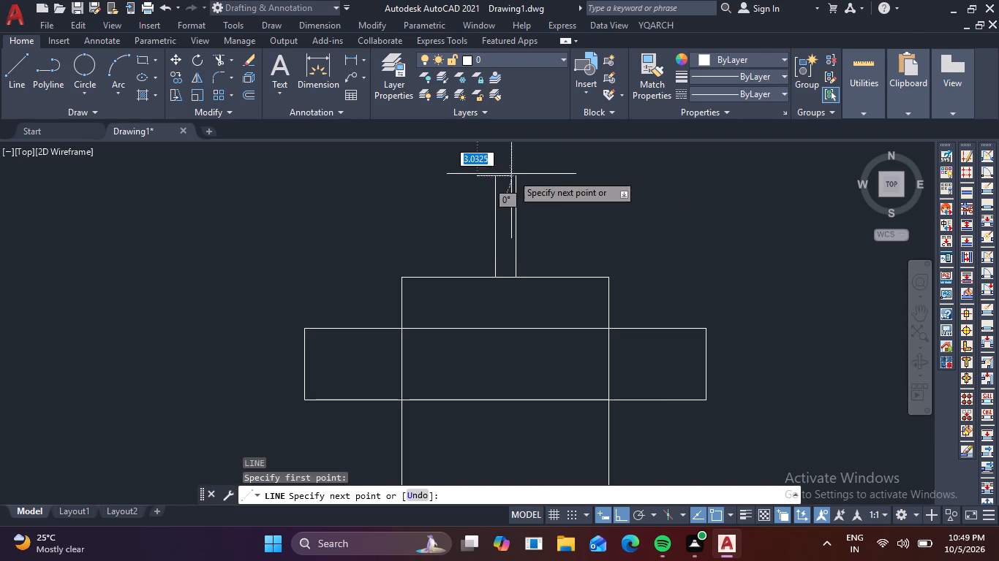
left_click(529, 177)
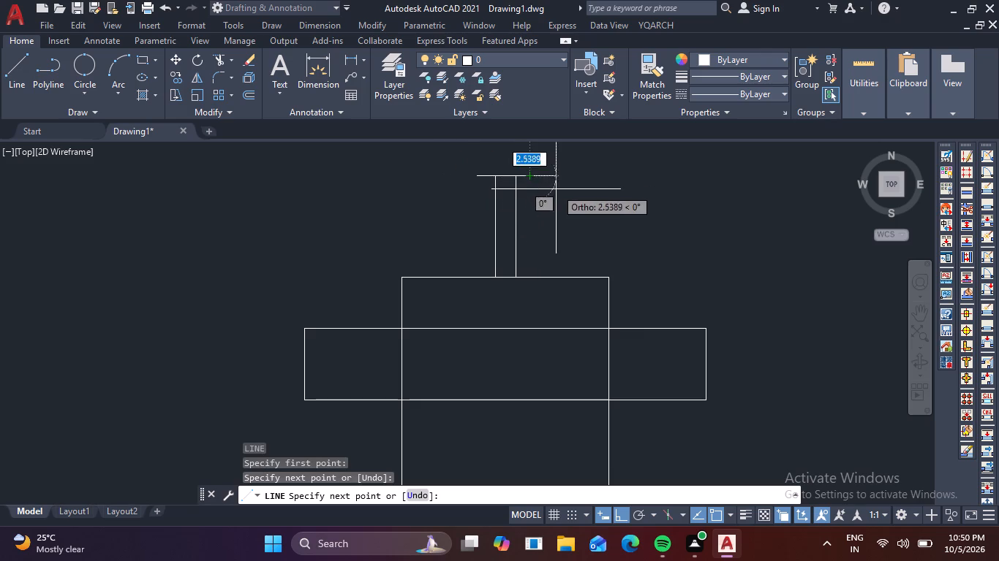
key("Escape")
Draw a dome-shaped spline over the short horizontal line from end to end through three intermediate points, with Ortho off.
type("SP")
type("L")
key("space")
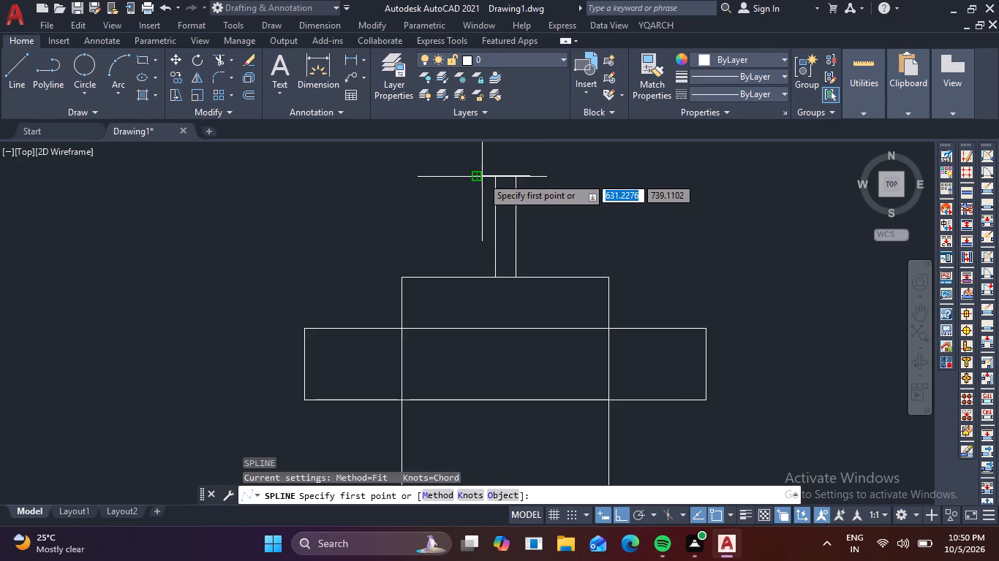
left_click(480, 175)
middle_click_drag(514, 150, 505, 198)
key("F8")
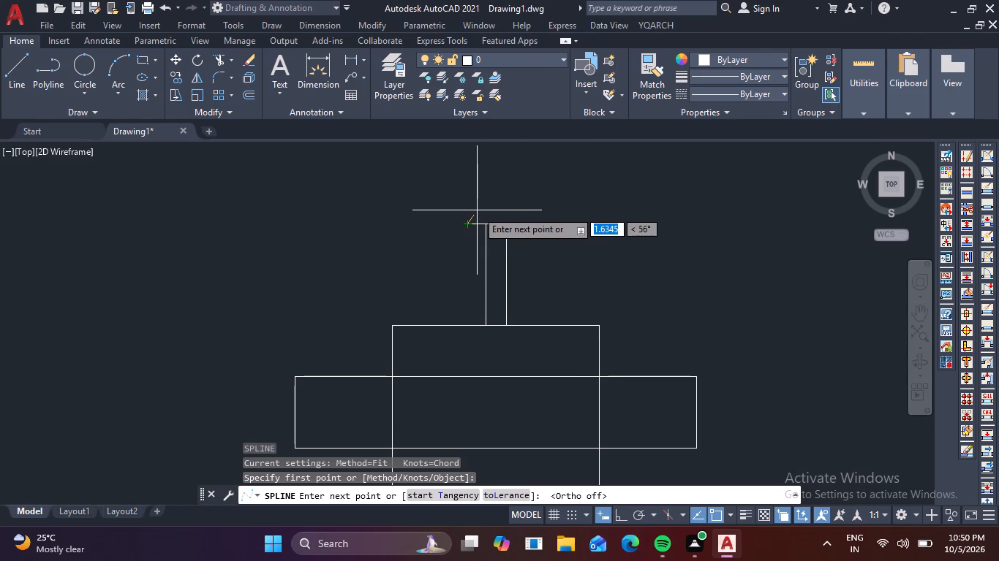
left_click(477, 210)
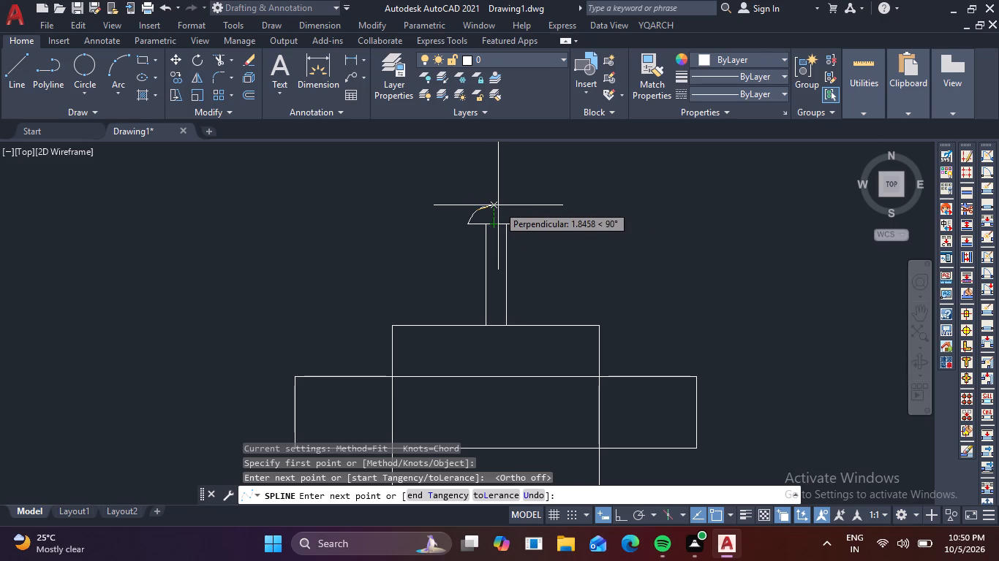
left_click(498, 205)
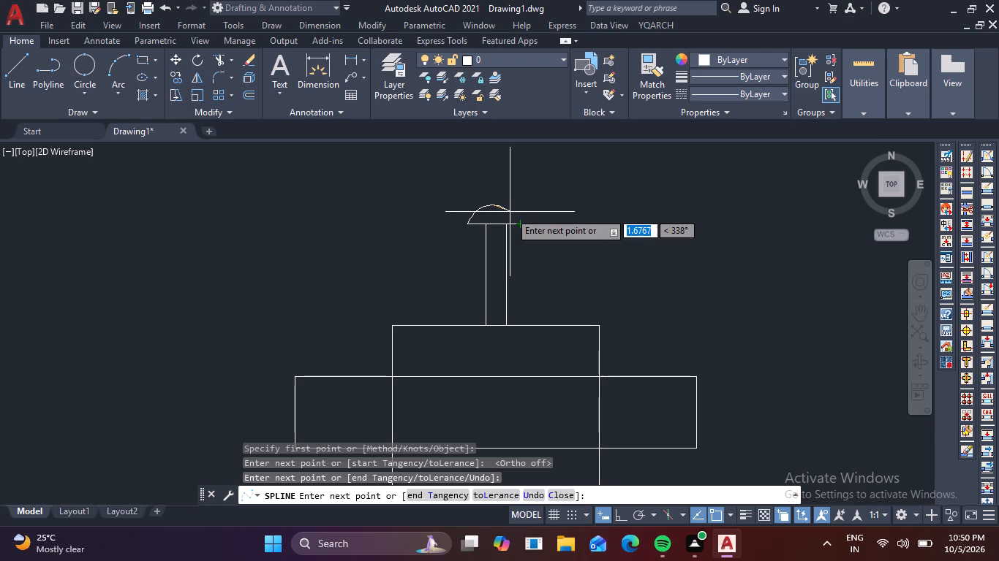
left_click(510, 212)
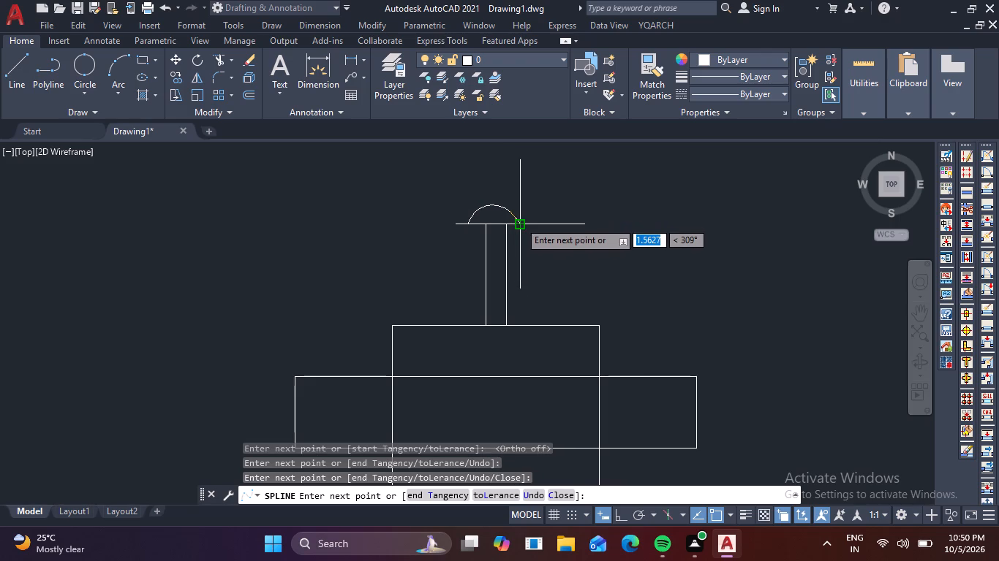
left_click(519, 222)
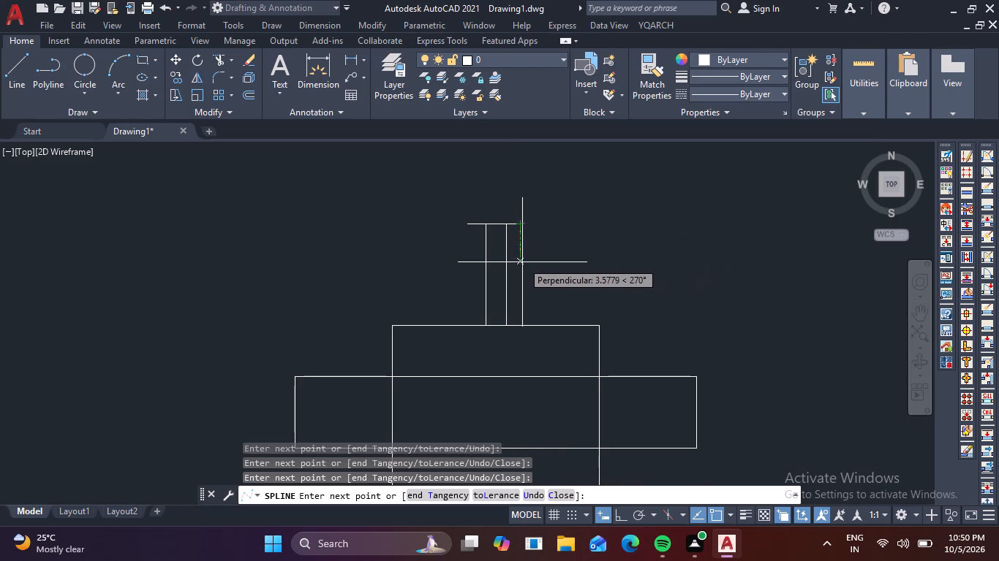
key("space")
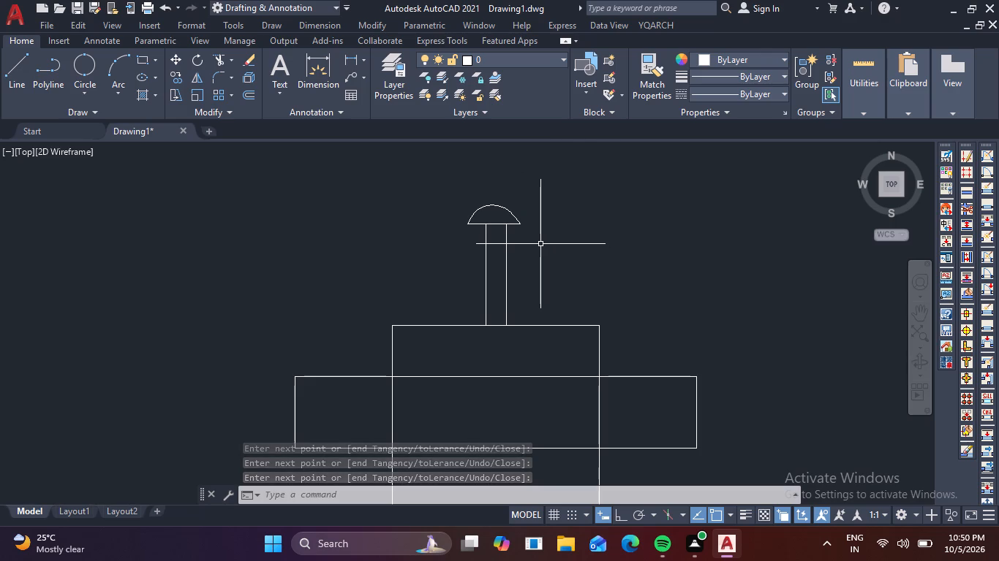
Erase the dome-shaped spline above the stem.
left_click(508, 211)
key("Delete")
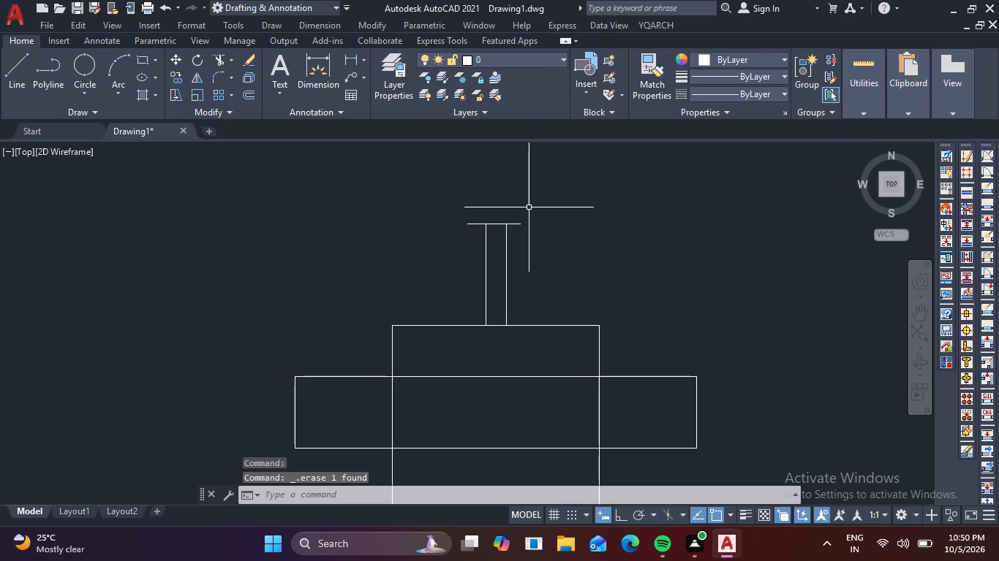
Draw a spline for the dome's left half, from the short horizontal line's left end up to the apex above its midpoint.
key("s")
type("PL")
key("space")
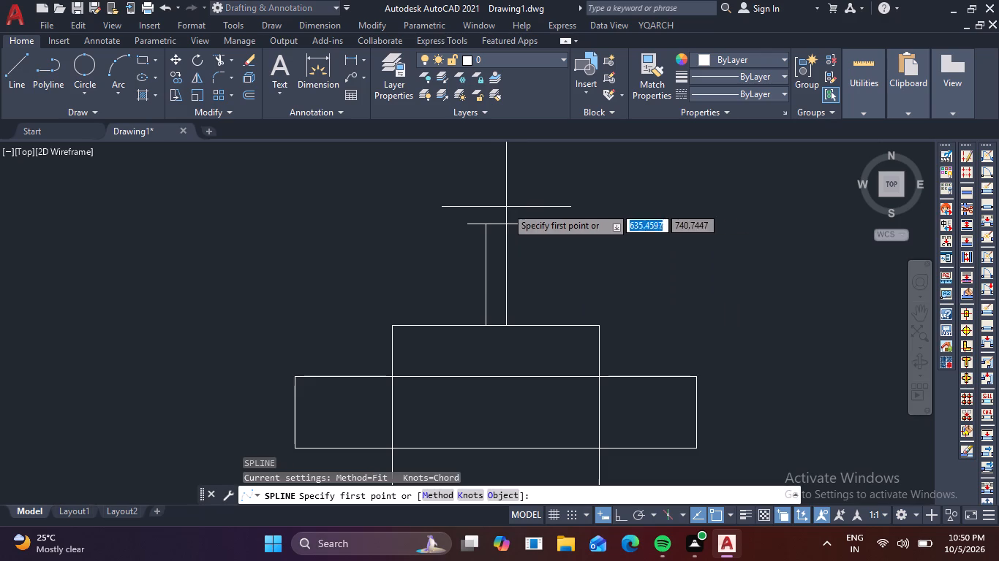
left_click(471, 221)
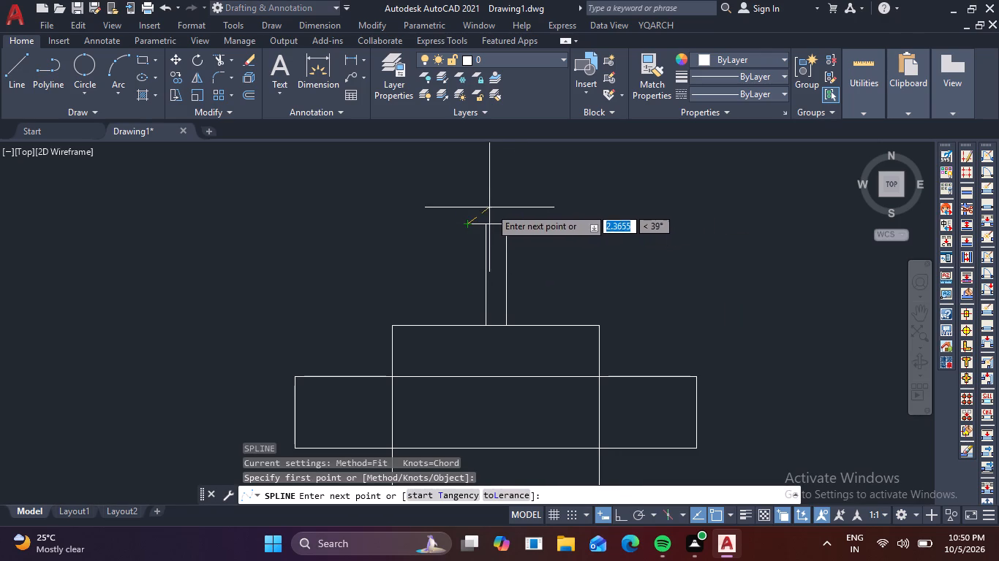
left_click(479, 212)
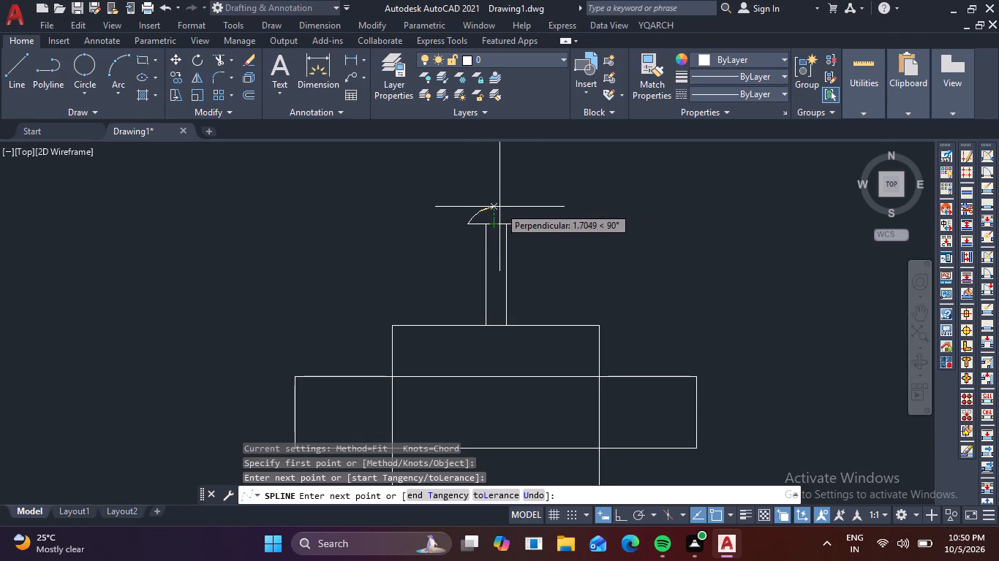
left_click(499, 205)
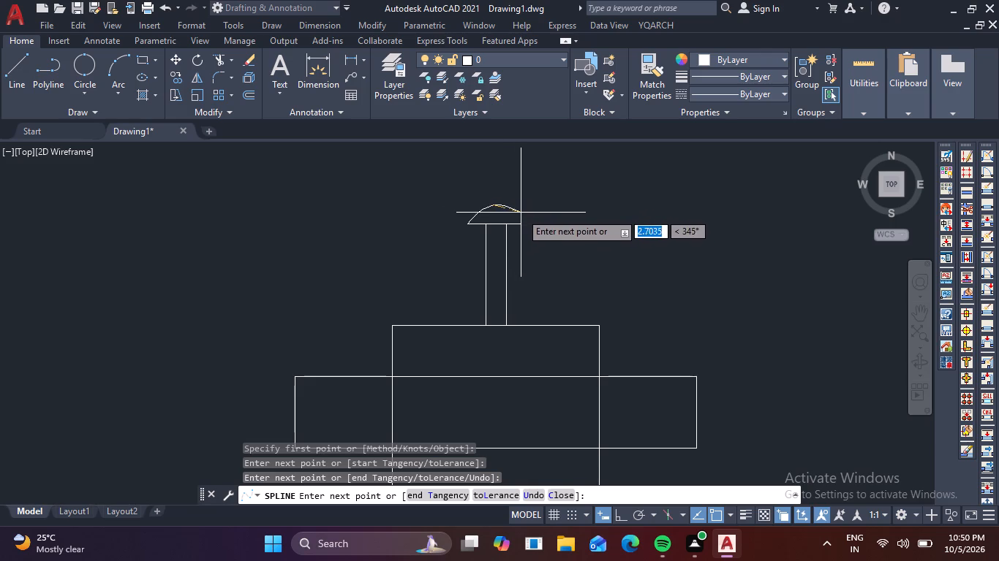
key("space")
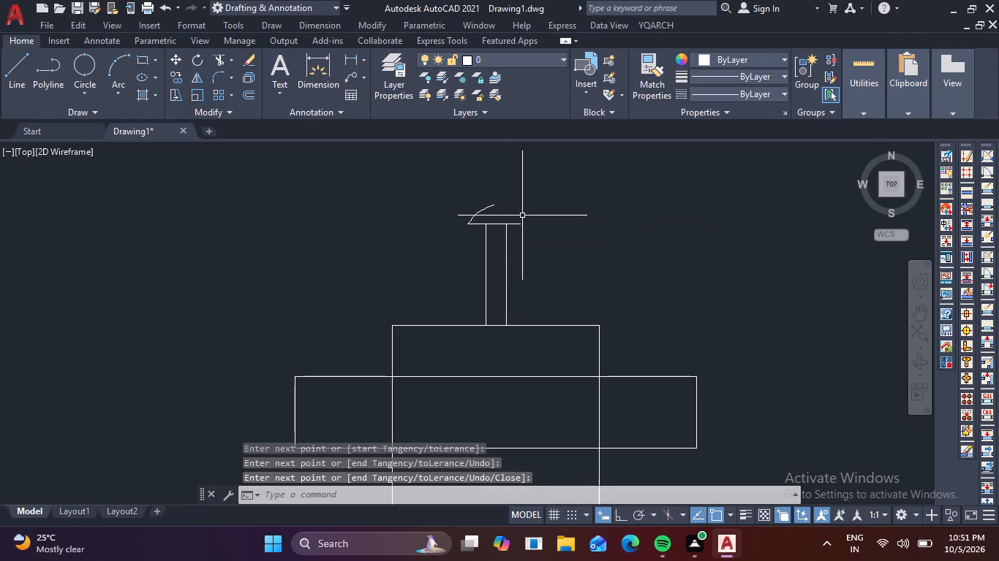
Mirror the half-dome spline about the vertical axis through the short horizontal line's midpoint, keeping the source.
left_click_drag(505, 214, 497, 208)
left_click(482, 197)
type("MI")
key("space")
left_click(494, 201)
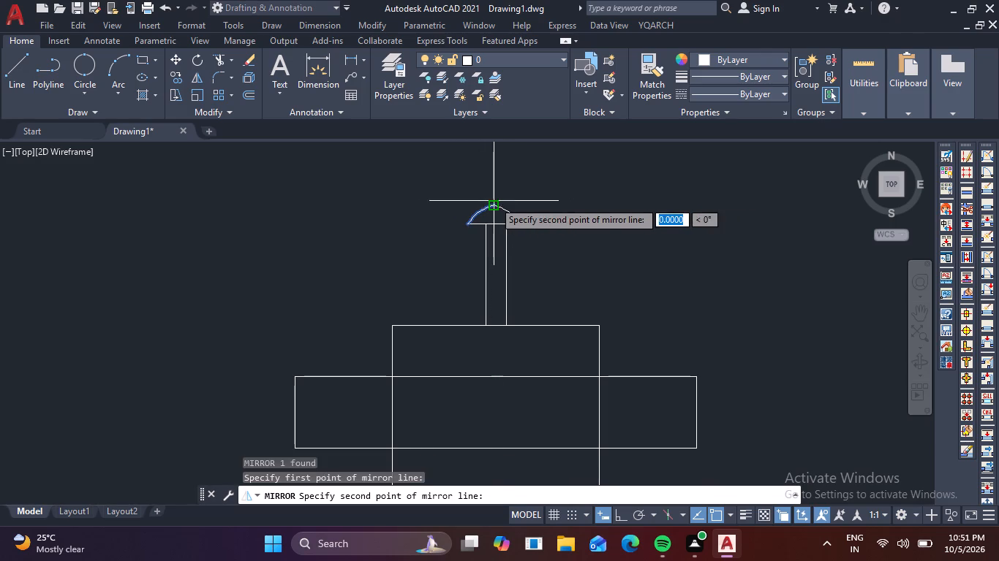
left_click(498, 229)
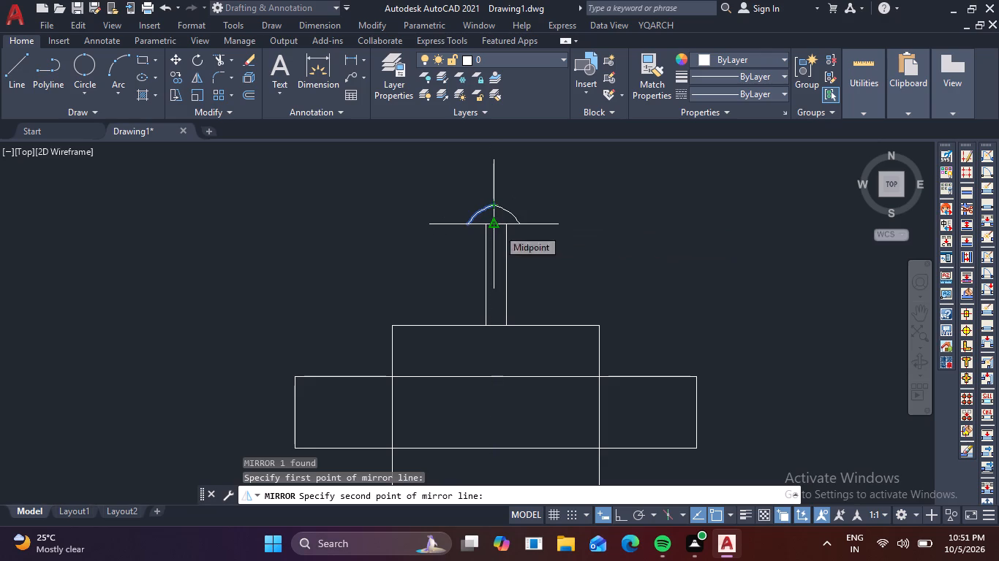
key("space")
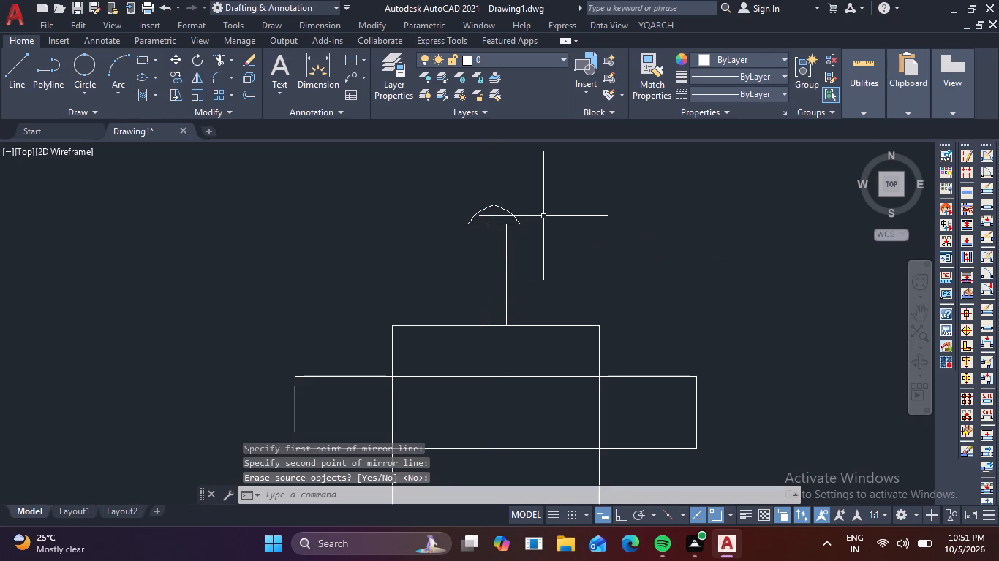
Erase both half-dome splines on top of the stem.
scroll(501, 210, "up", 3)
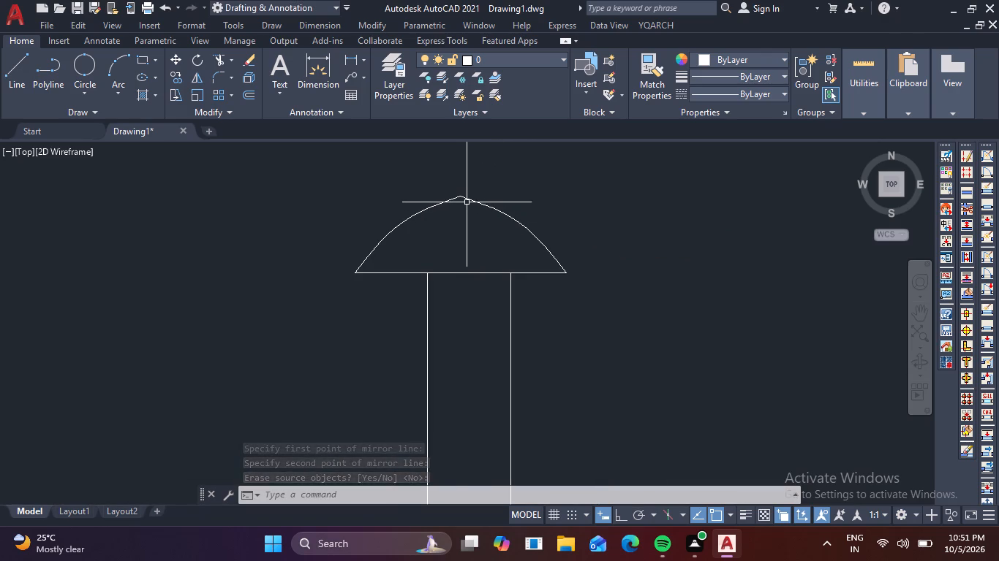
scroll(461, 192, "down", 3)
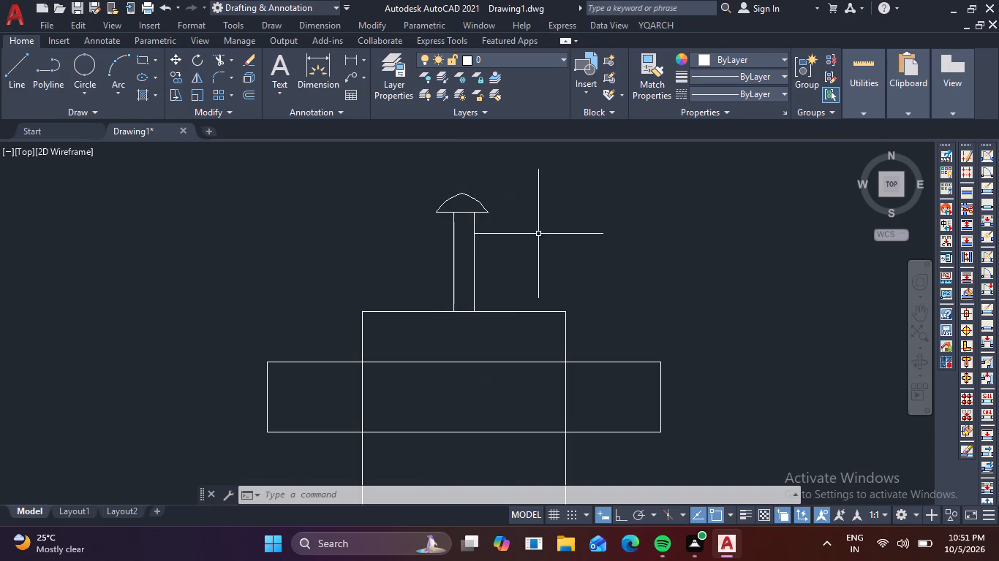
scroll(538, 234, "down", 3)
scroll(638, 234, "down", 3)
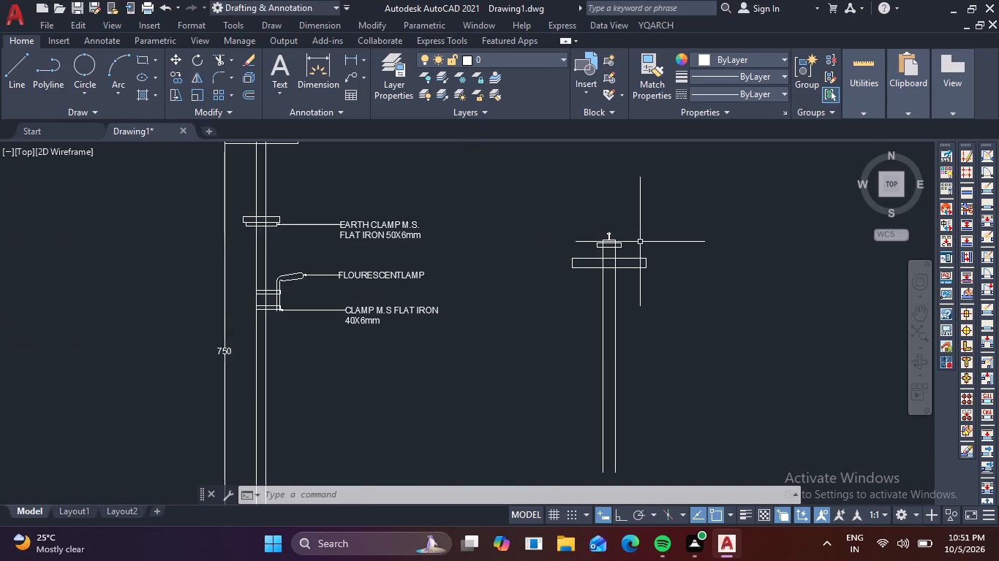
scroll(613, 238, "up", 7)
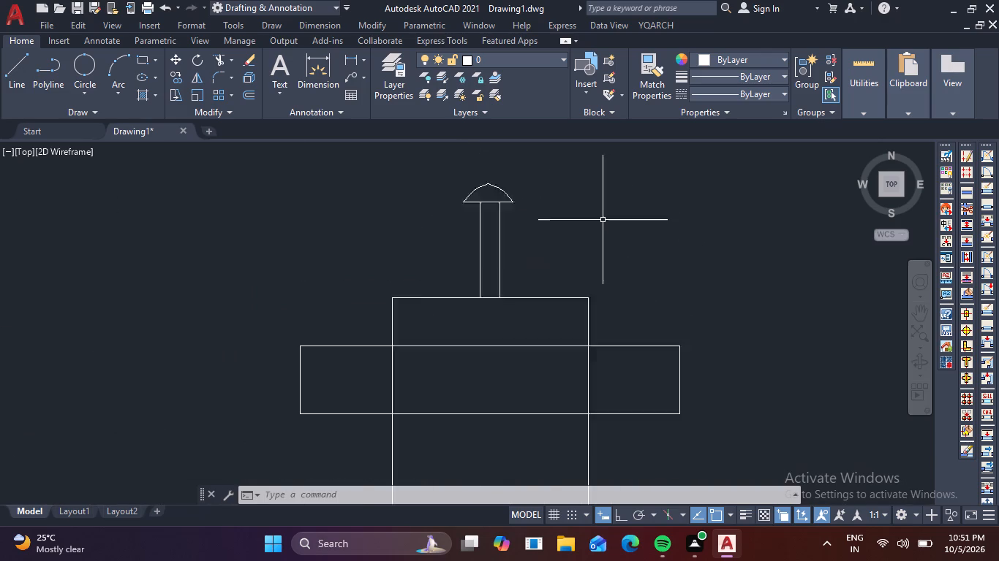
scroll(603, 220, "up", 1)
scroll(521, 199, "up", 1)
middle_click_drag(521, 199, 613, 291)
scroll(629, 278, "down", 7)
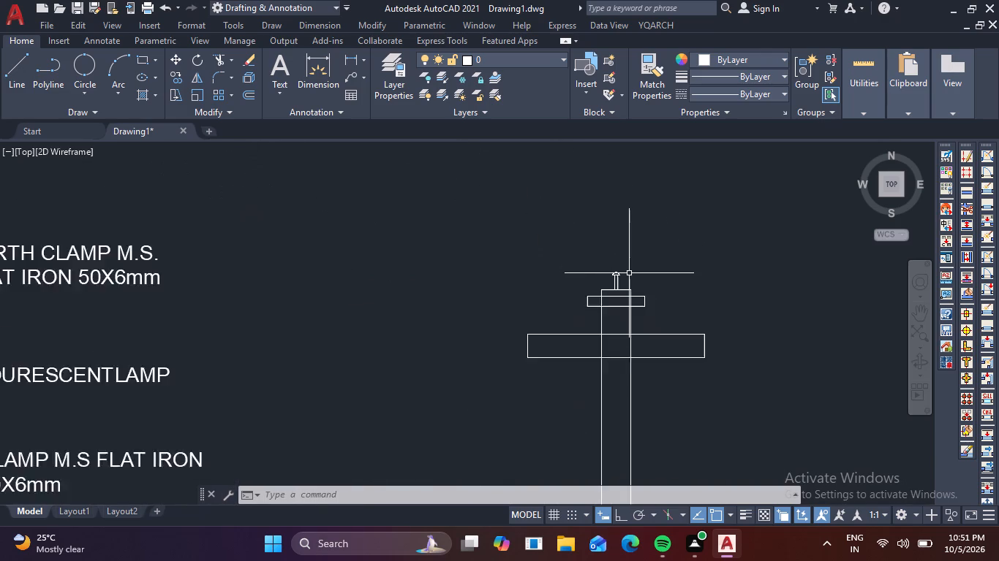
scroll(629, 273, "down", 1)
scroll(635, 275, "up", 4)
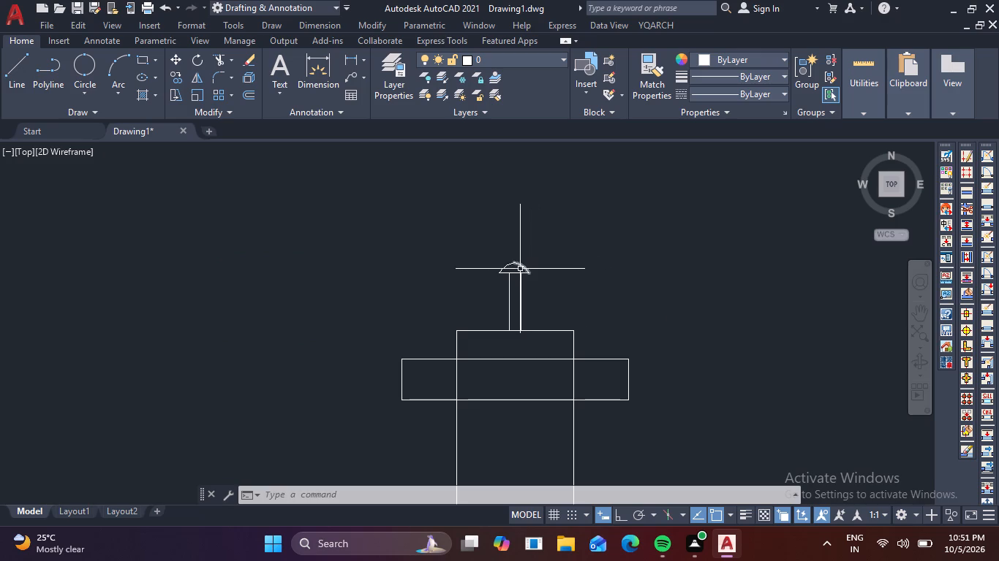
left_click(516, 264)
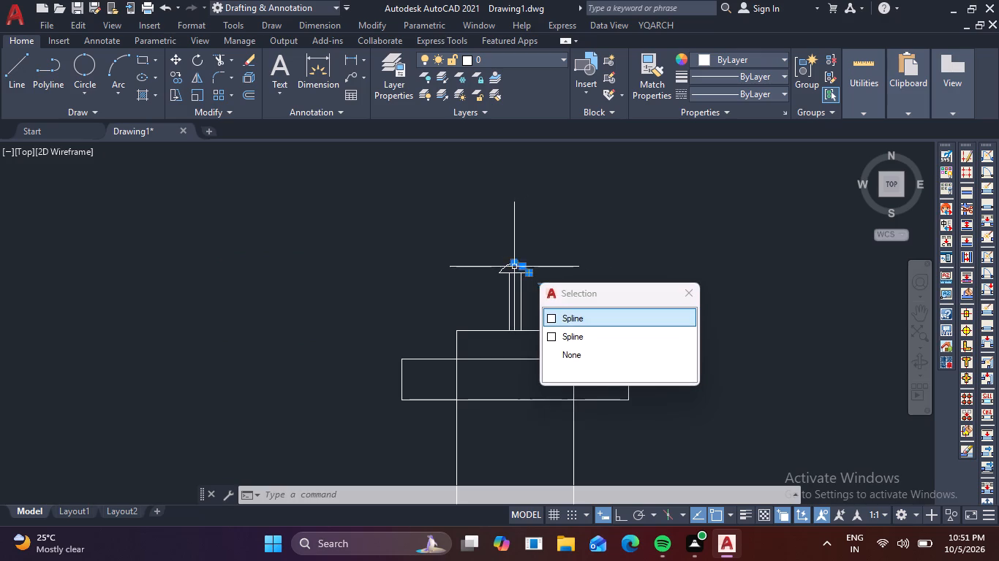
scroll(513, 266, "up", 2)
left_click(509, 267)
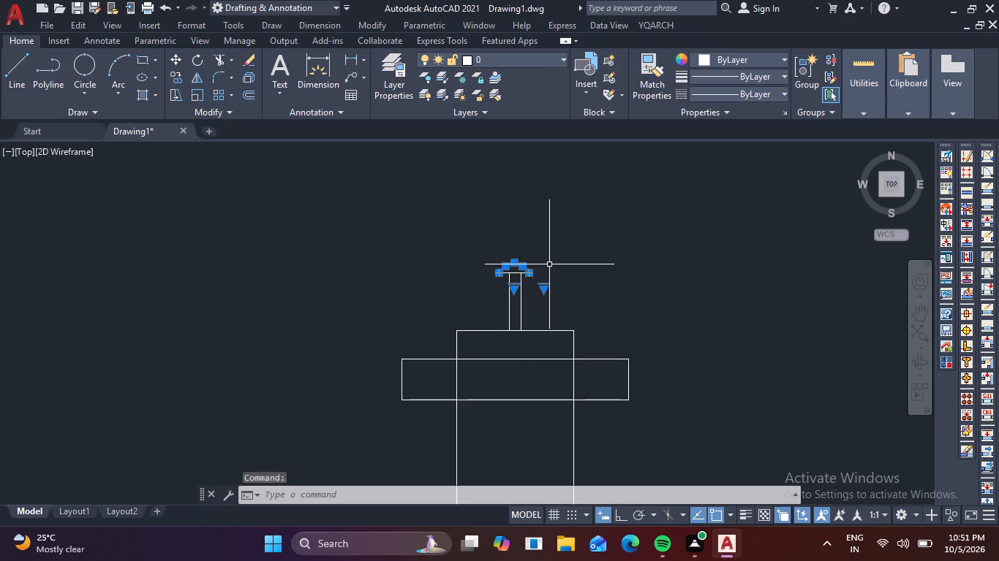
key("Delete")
Erase the two stem lines and the short horizontal line above the small block.
scroll(537, 280, "up", 3)
scroll(529, 271, "down", 8)
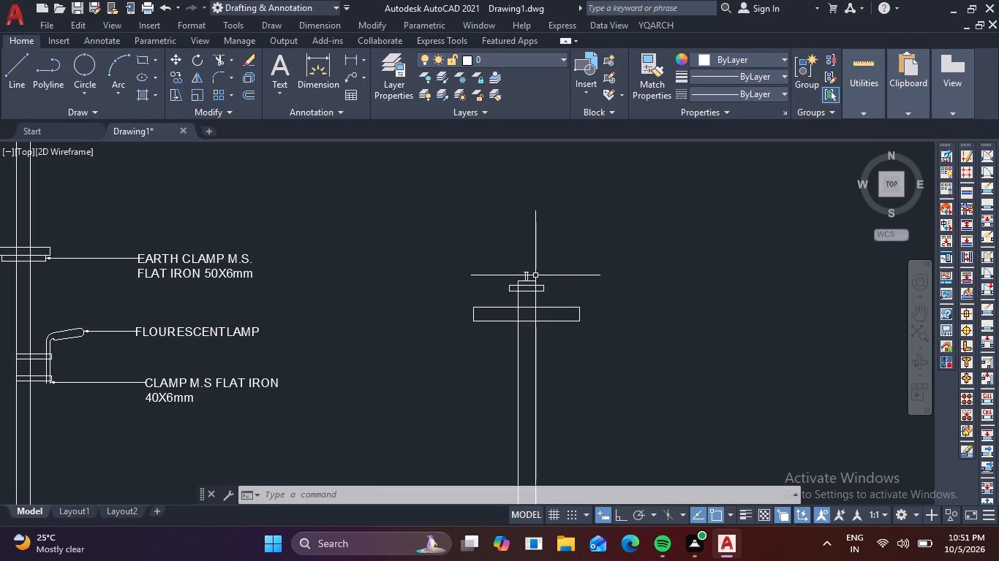
scroll(533, 275, "up", 3)
left_click(506, 272)
left_click(473, 253)
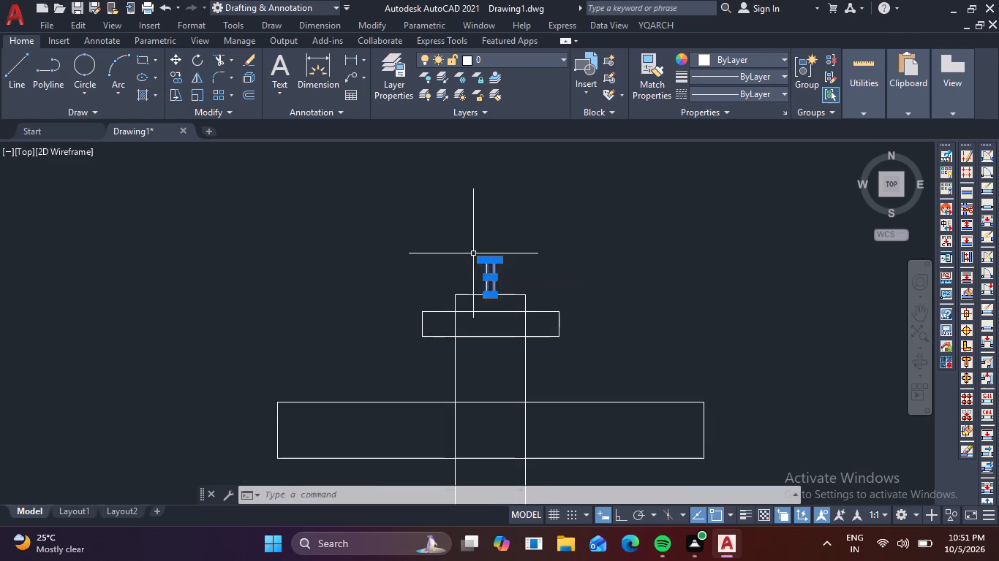
key("Delete")
Draw a vertical line straight up from the midpoint of the small block's top edge.
key("l")
key("space")
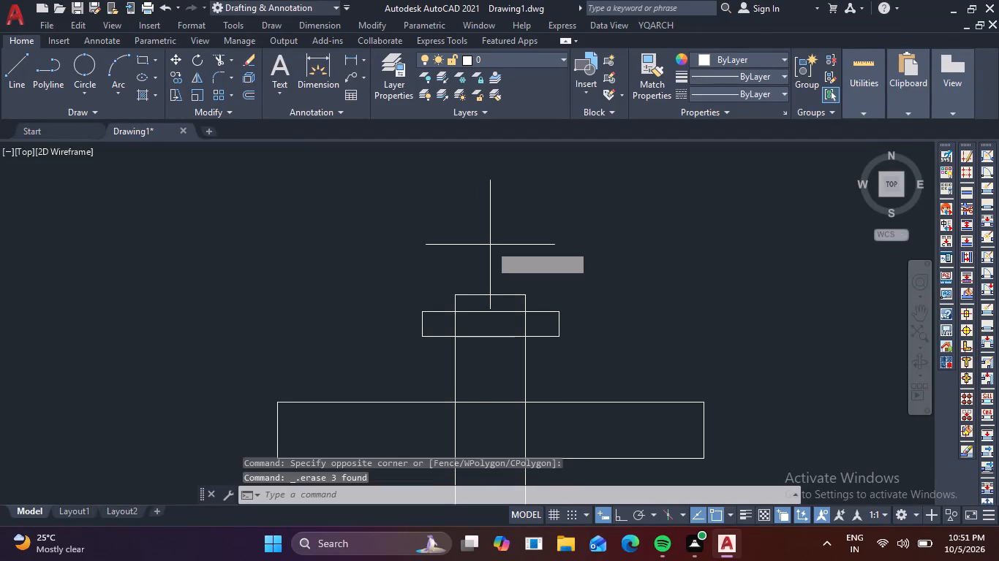
left_click(491, 294)
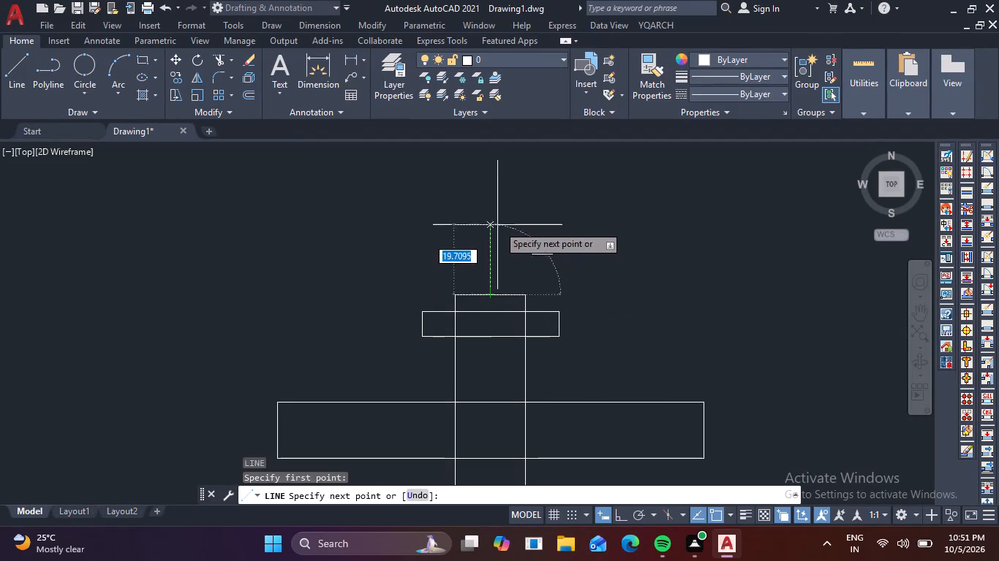
key("F8")
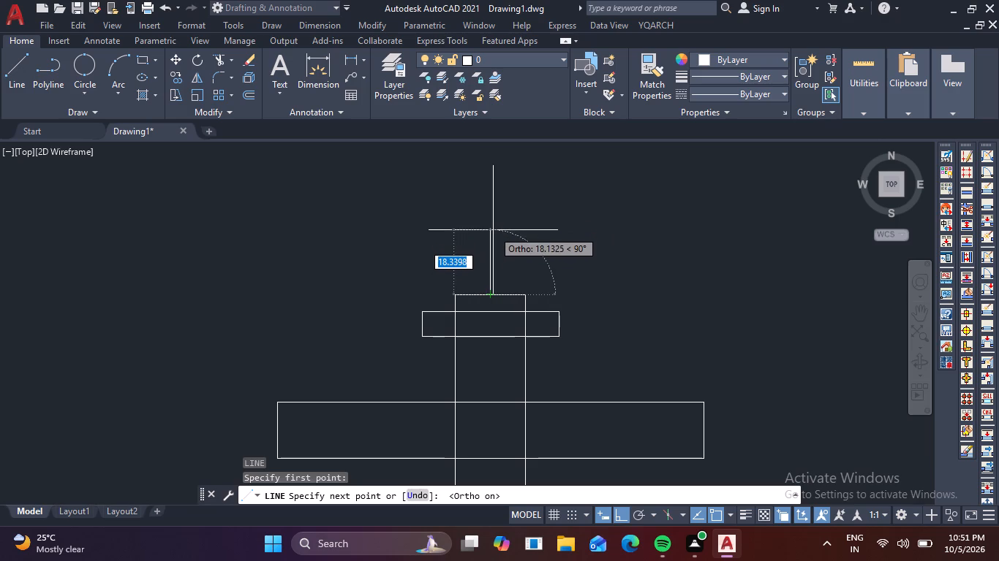
left_click(489, 210)
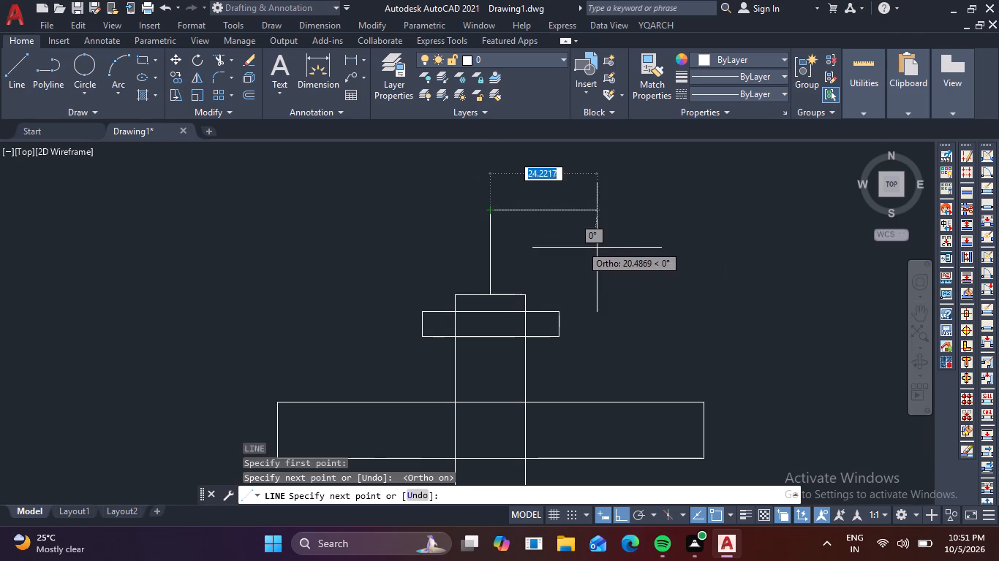
key("Escape")
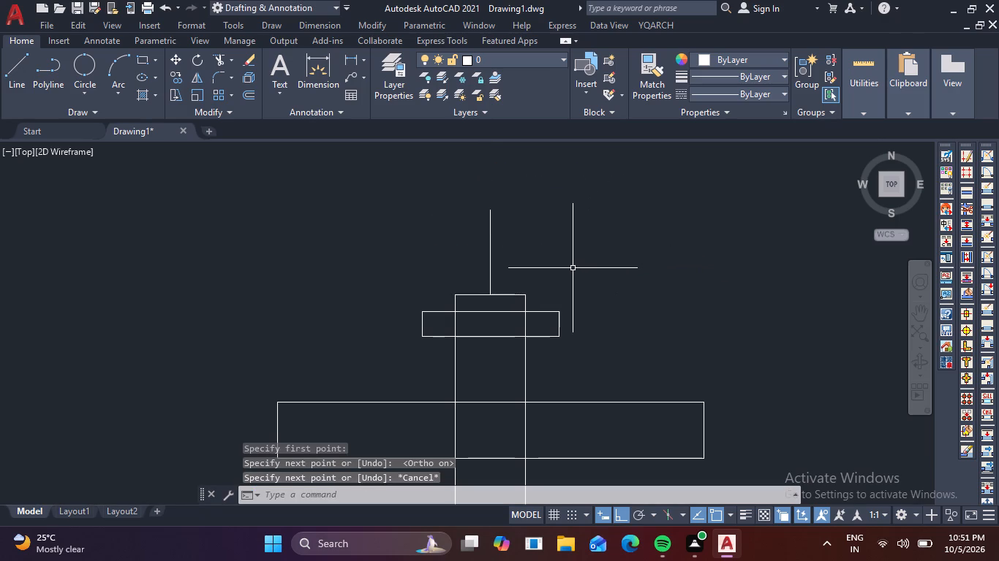
Offset the new vertical line 4 units to both its left and right sides.
key("o")
key("Return")
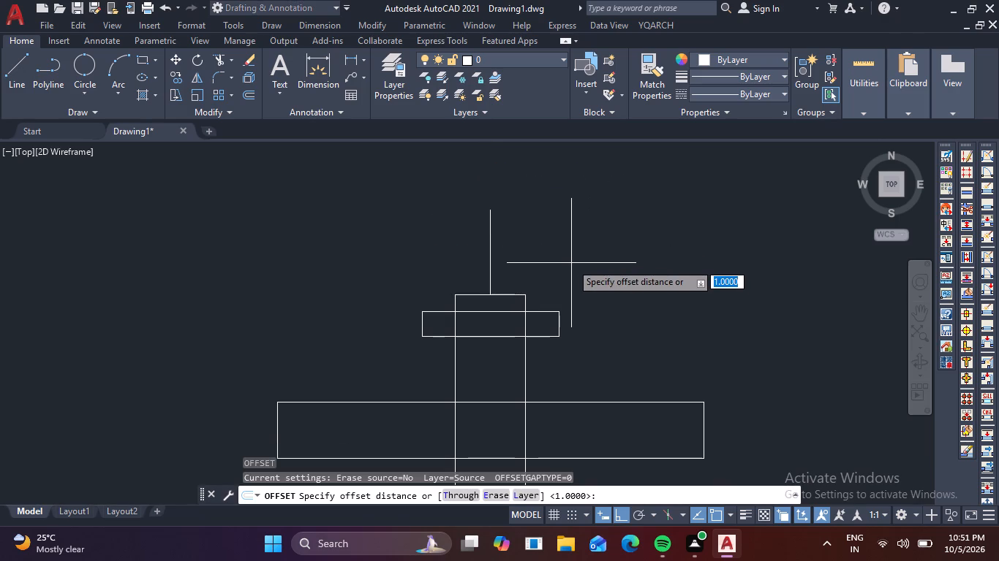
key("4")
key("space")
left_click(489, 259)
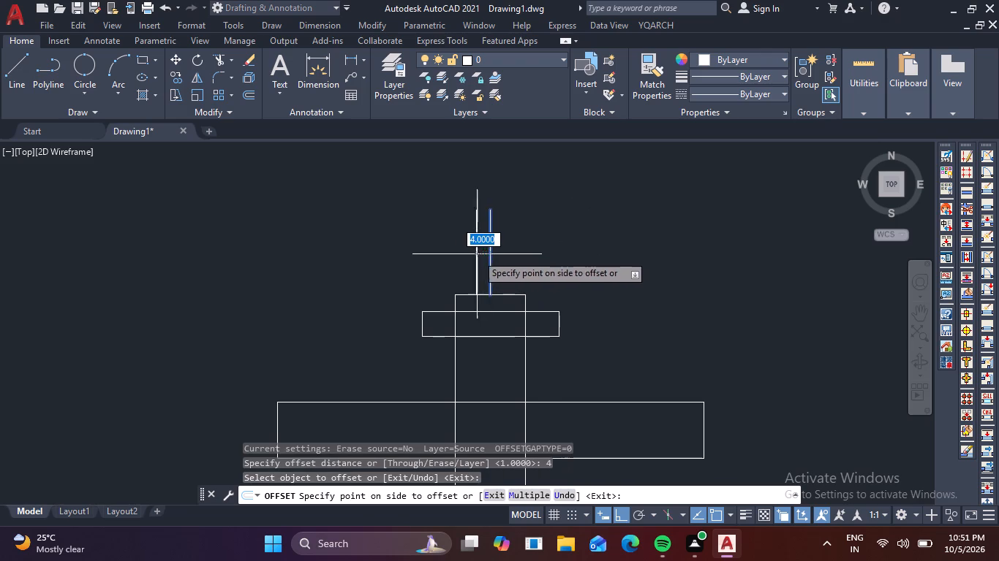
left_click(476, 254)
left_click(491, 249)
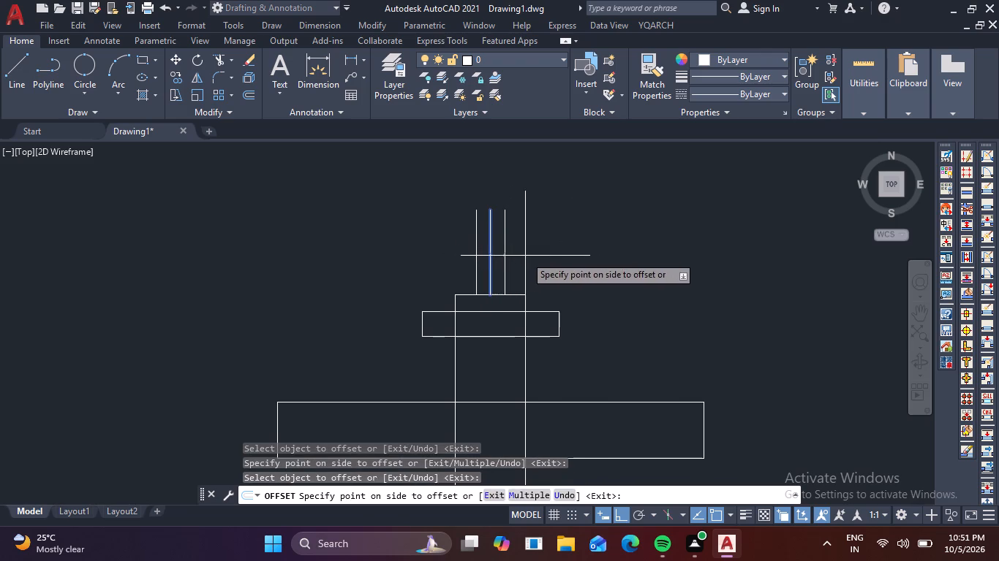
left_click(525, 256)
key("Escape")
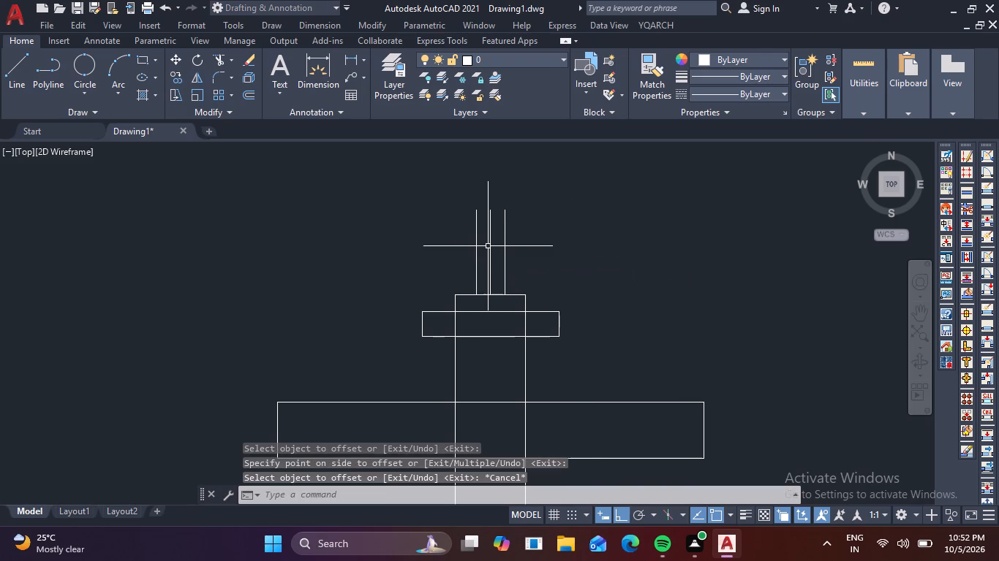
Erase the centre vertical line between the two offset stem lines.
left_click(488, 246)
left_click(489, 246)
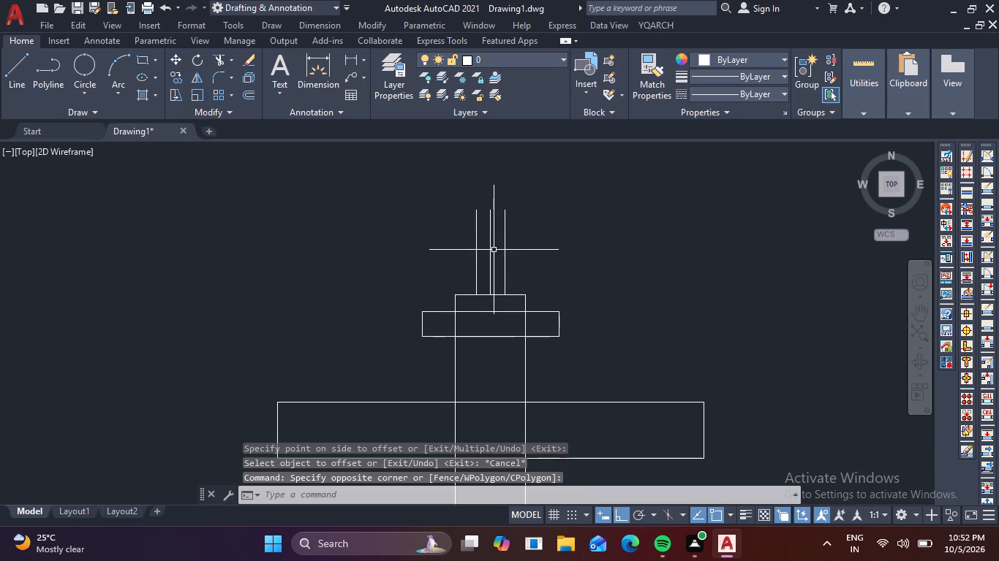
left_click(492, 251)
key("Delete")
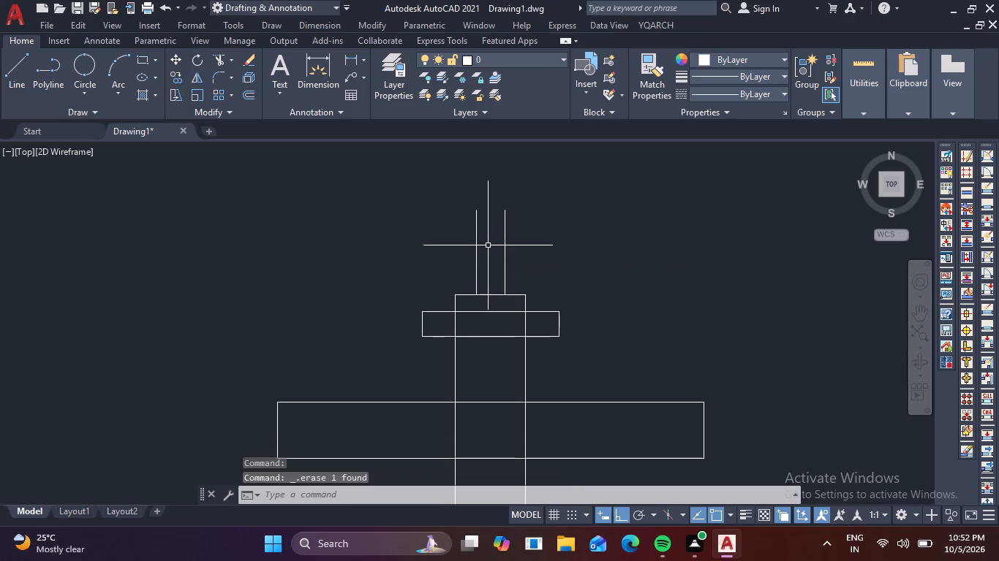
Draw four consecutive 1-unit horizontal segments outward to the right from the right stem line's top end.
key("l")
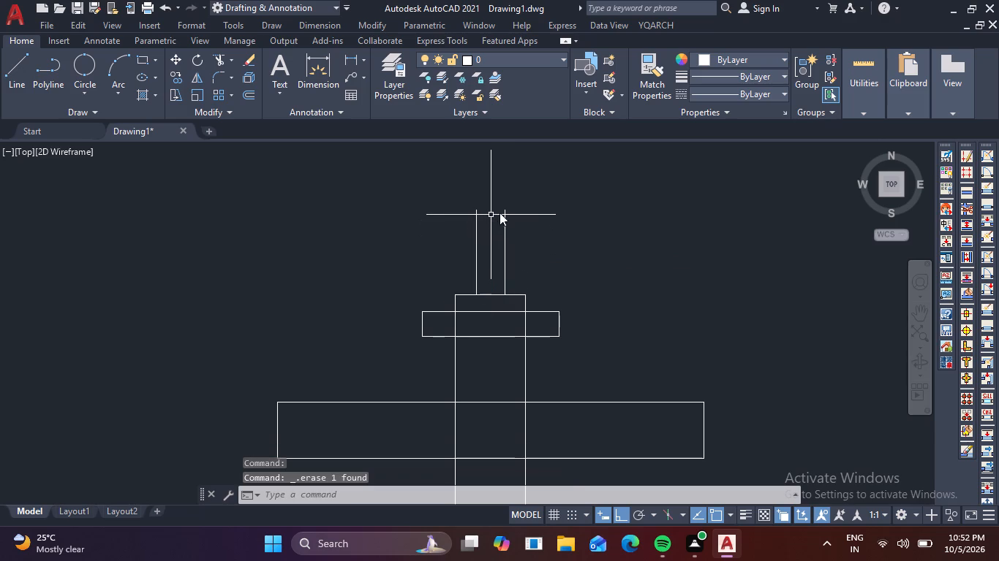
key("space")
left_click(502, 215)
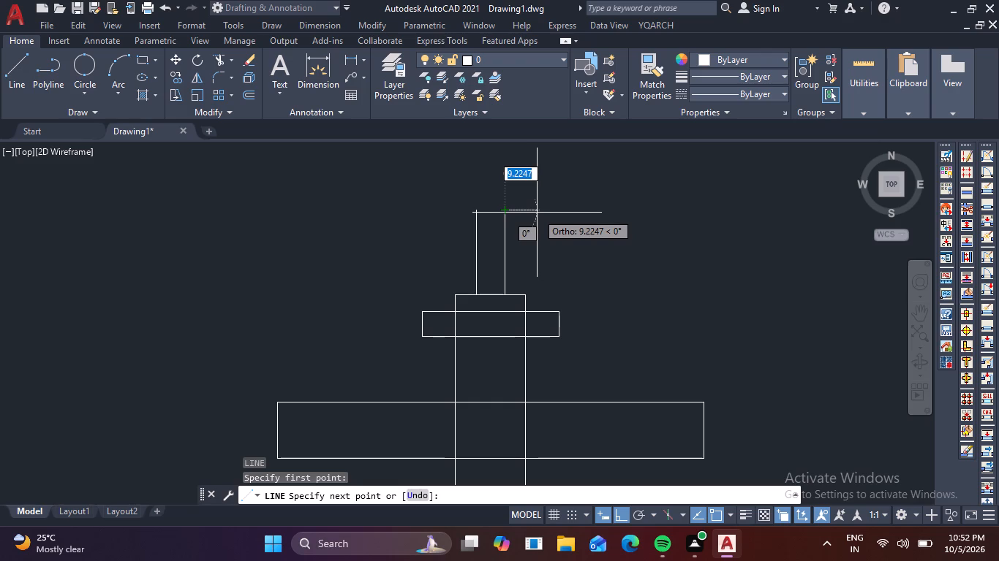
key("1")
key("Return")
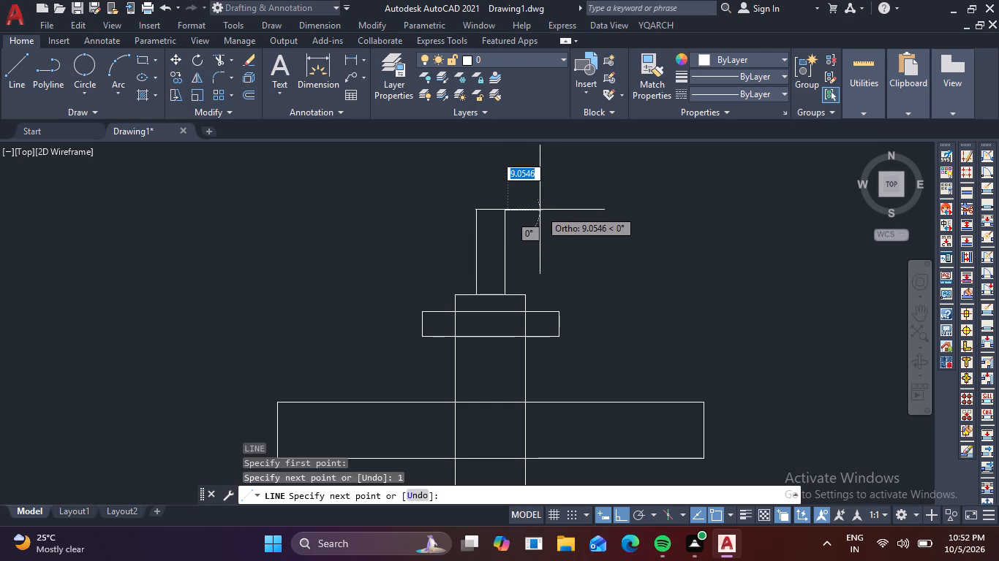
key("1")
key("Return")
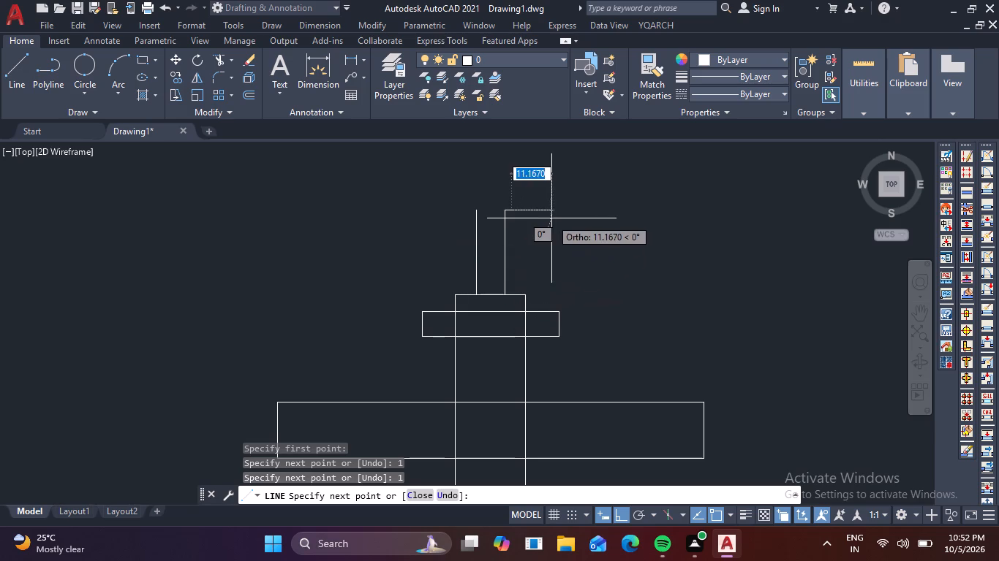
key("1")
key("Return")
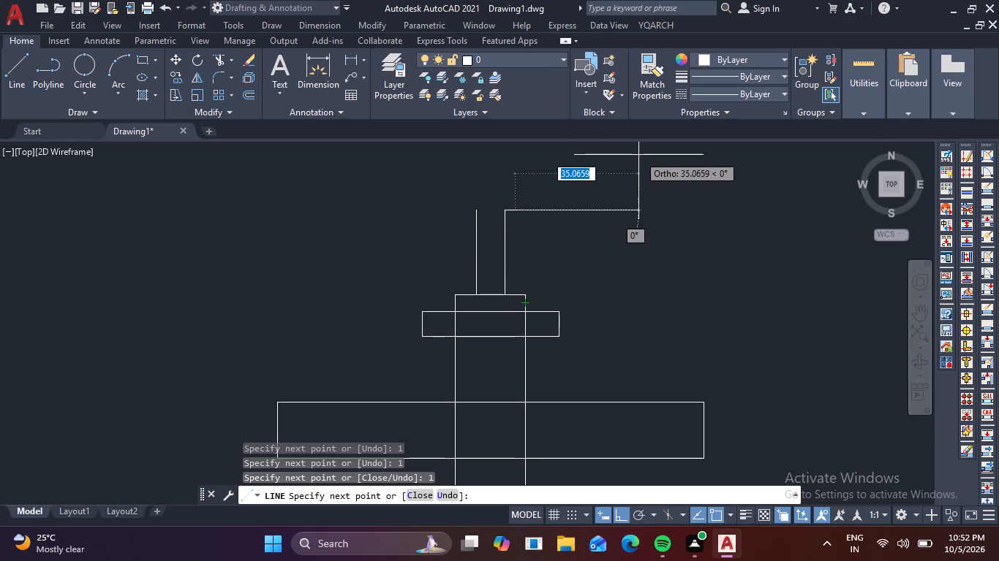
key("1")
key("Return")
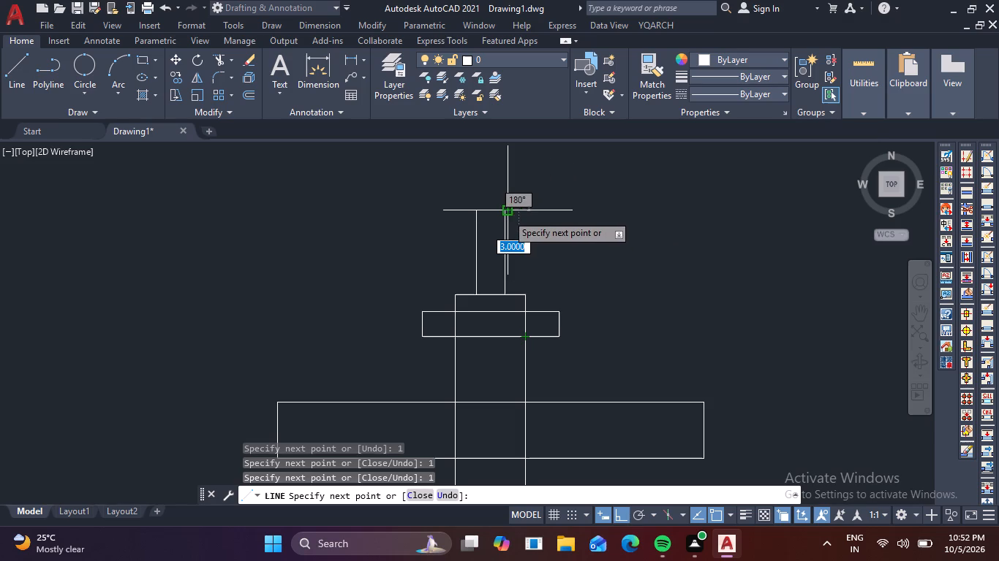
scroll(505, 213, "up", 3)
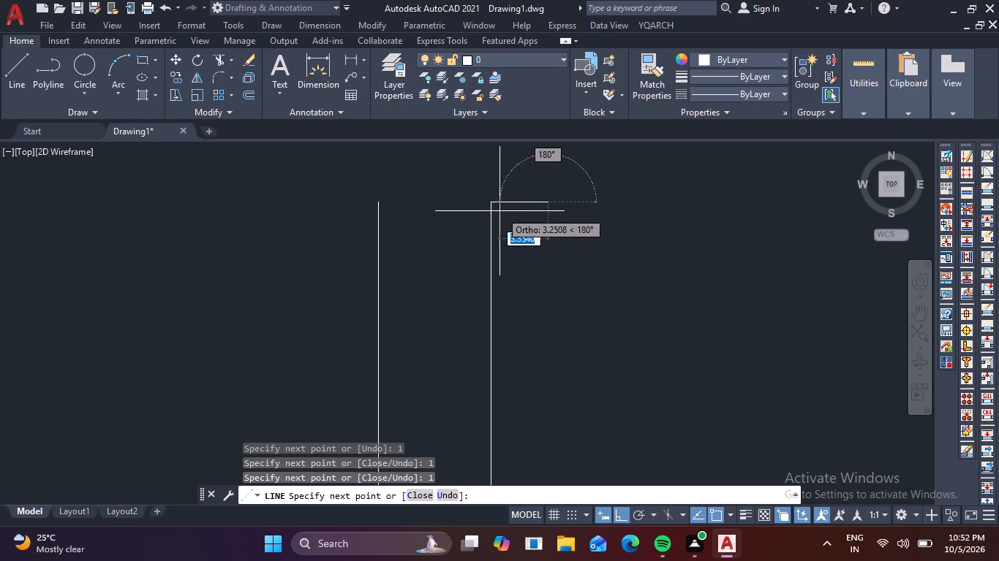
key("Escape")
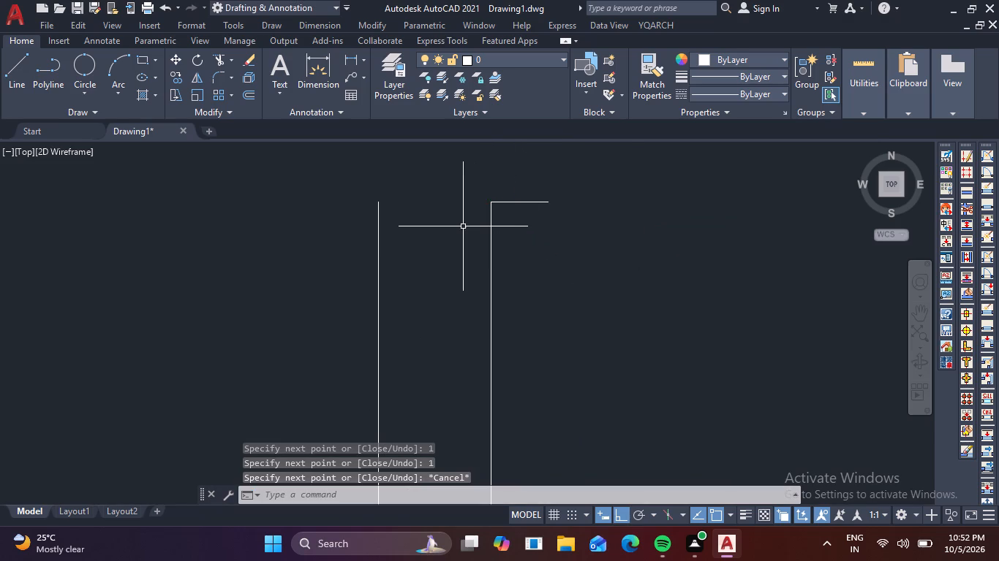
Draw a 4-unit horizontal line outward to the left from the left stem line's top end.
key("space")
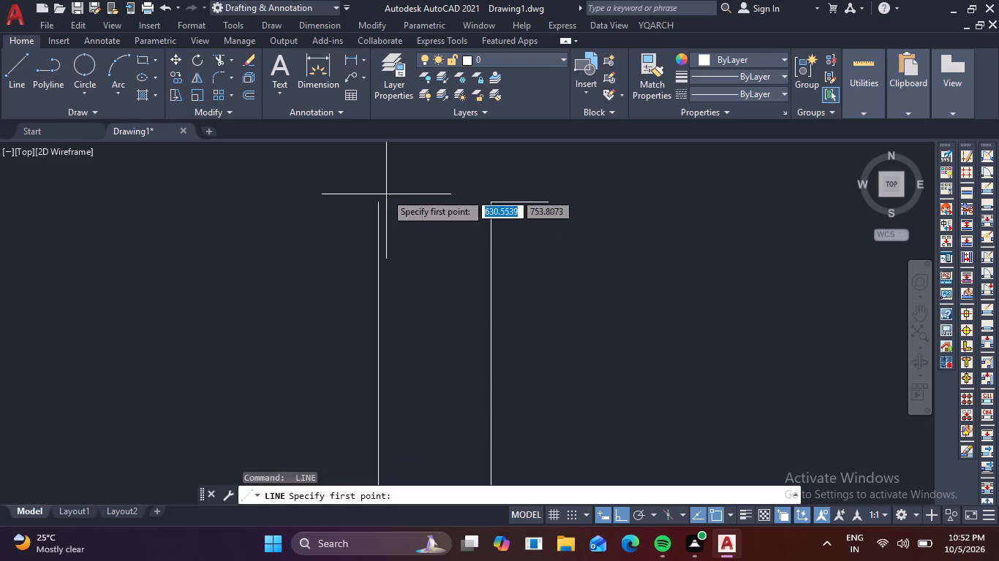
left_click(380, 200)
key("4")
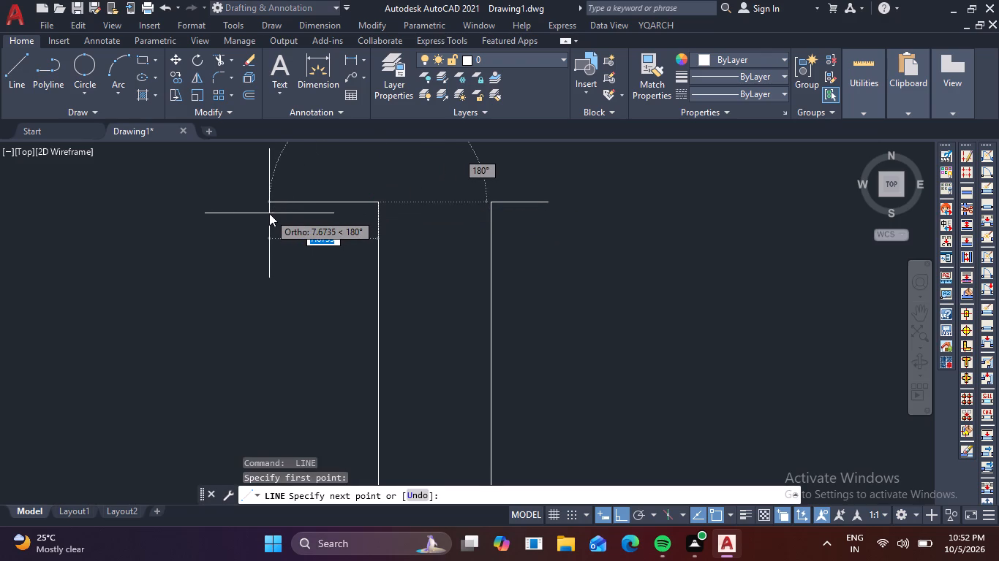
key("Return")
key("Escape")
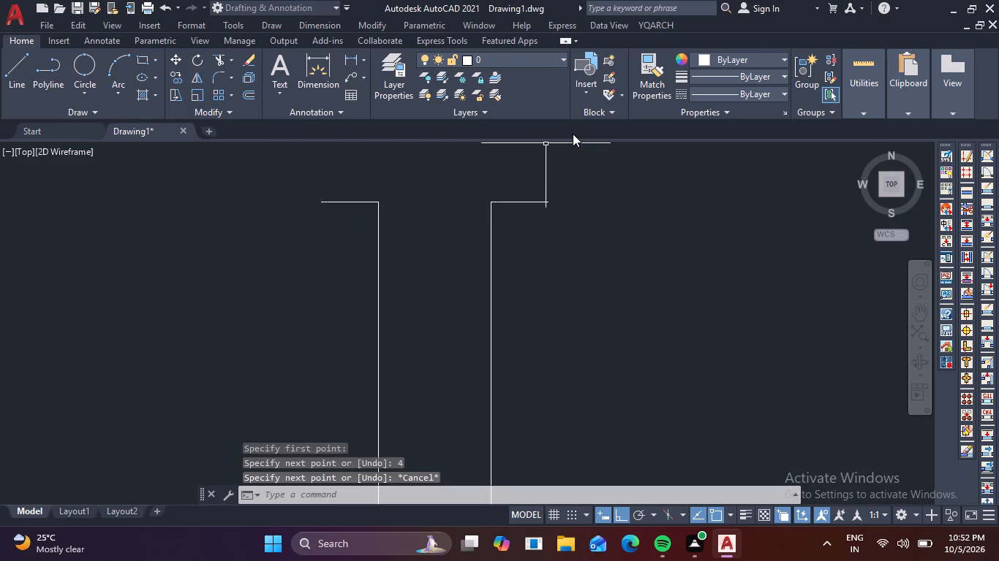
Join the top ends of the two stem lines with a horizontal line.
type("L")
key("space")
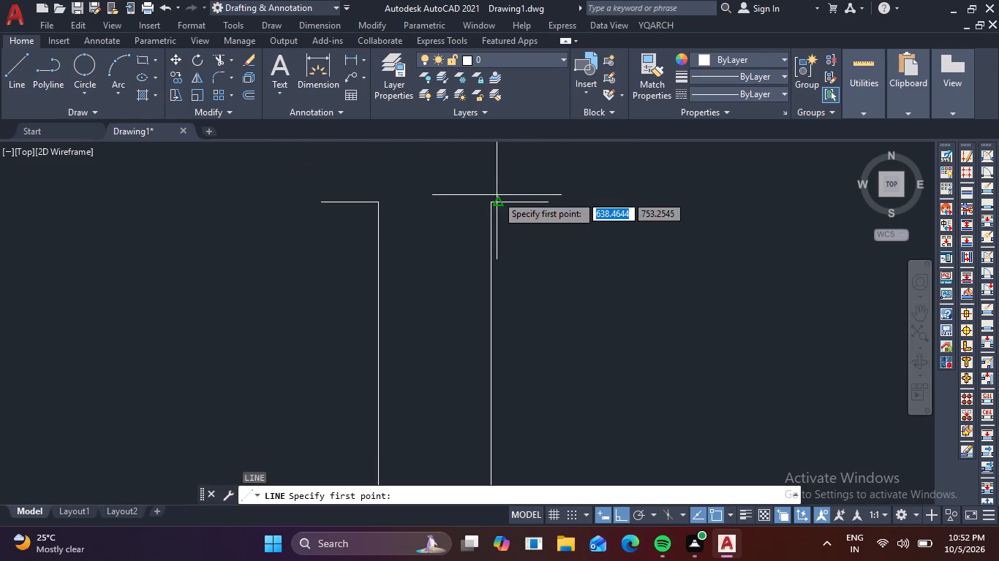
left_click(491, 200)
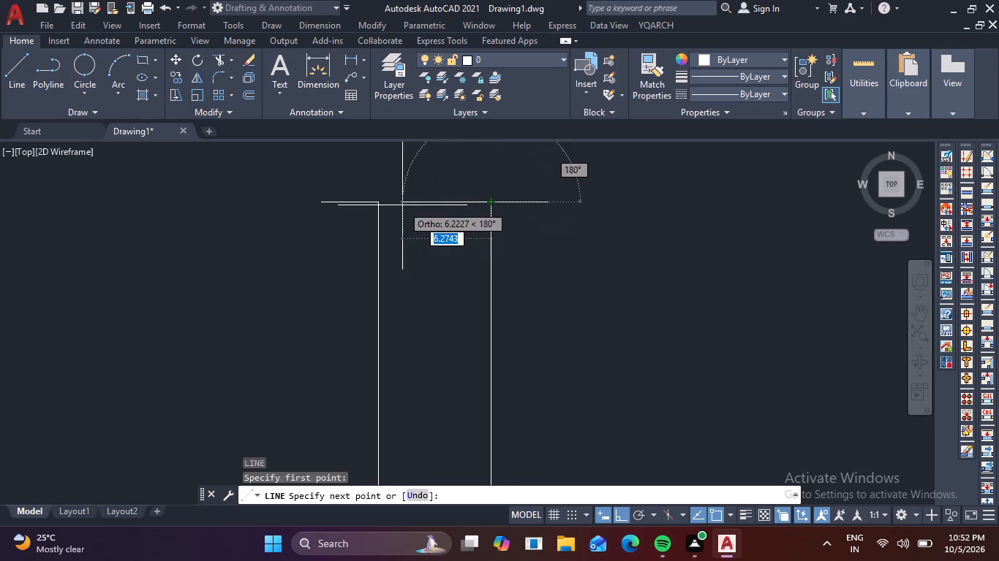
left_click(378, 207)
key("Escape")
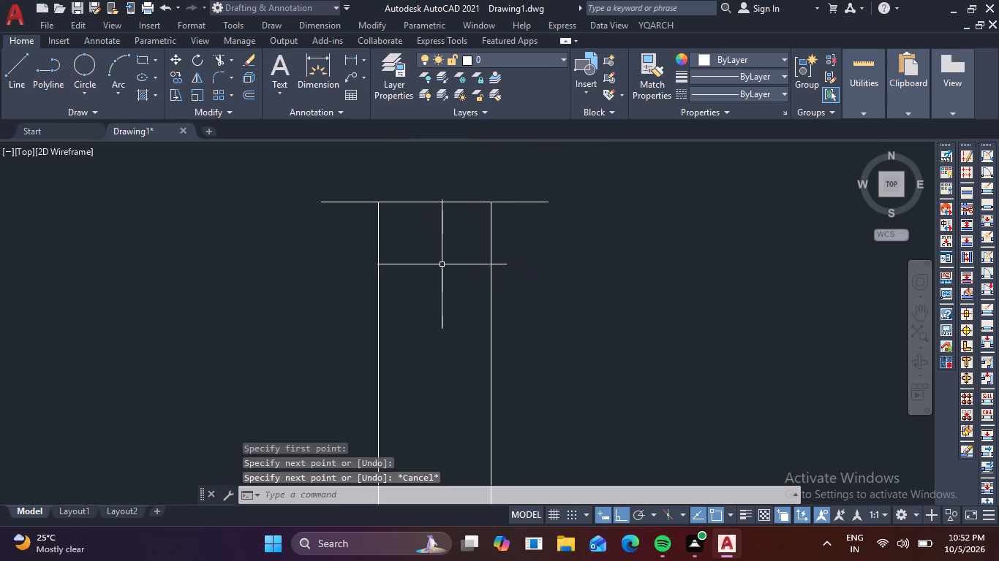
Draw a spline for the dome's left half, from the horizontal top line's left end to an apex above its midpoint.
type("SP")
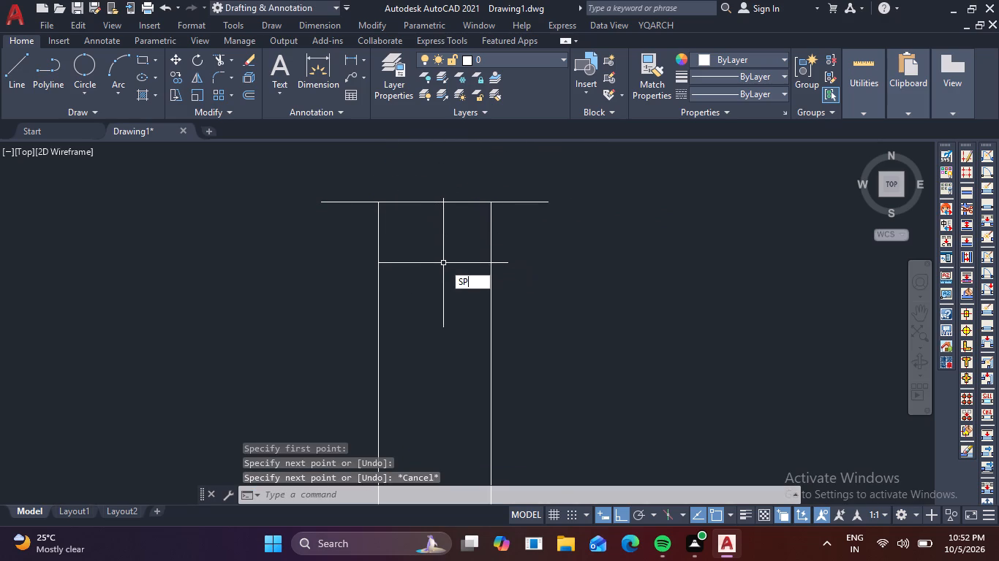
key("l")
key("space")
left_click(324, 205)
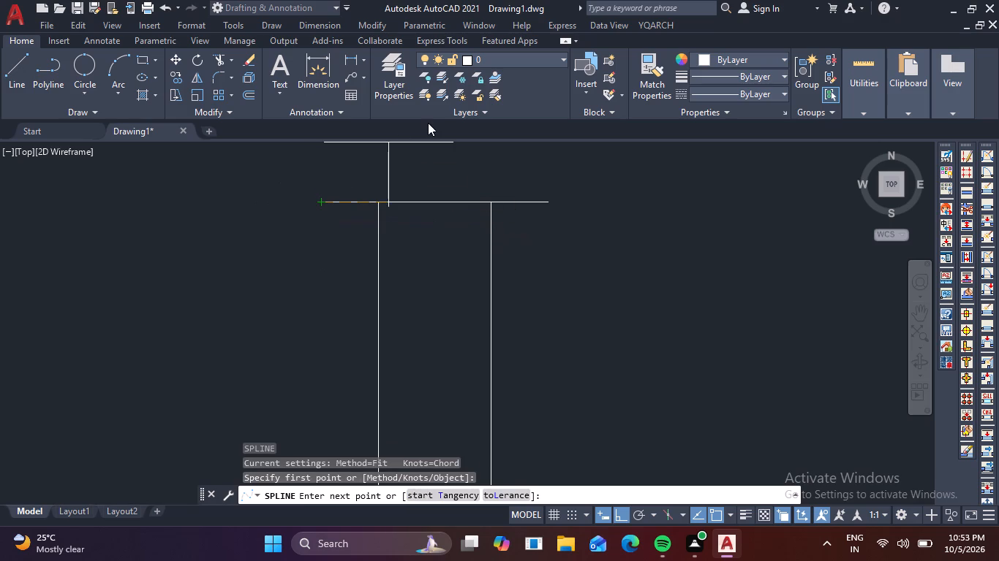
middle_click_drag(423, 154, 391, 325)
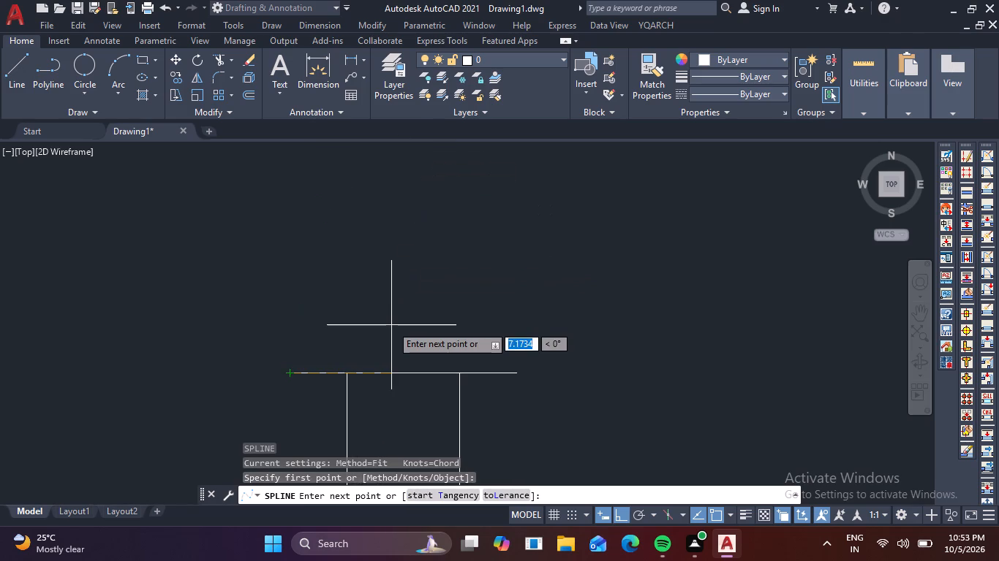
key("F8")
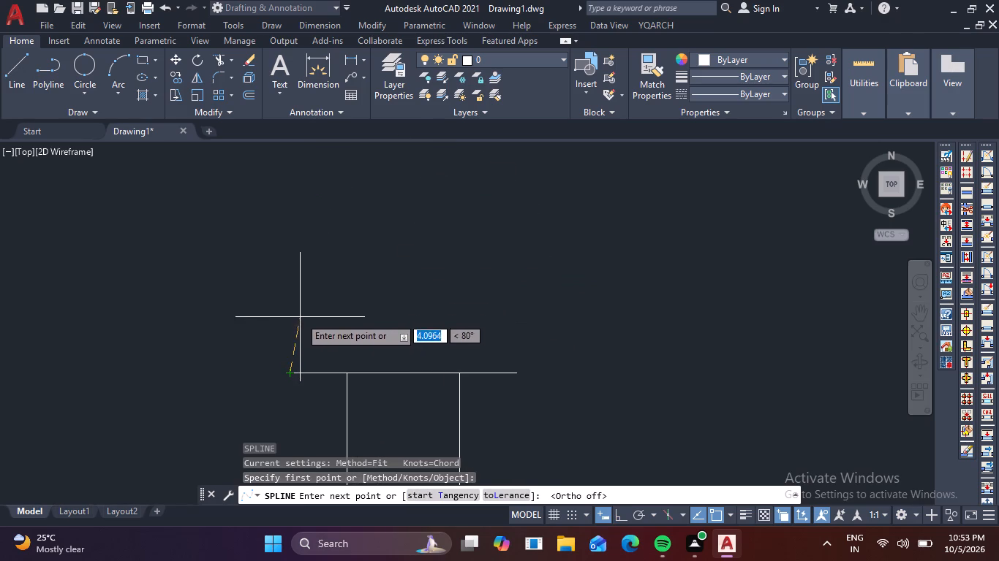
left_click(311, 321)
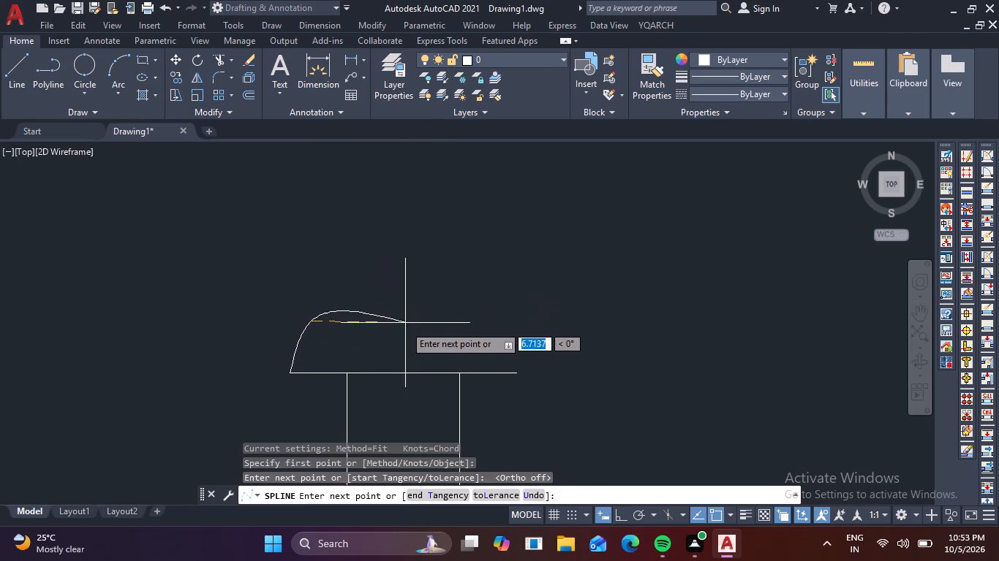
left_click(366, 294)
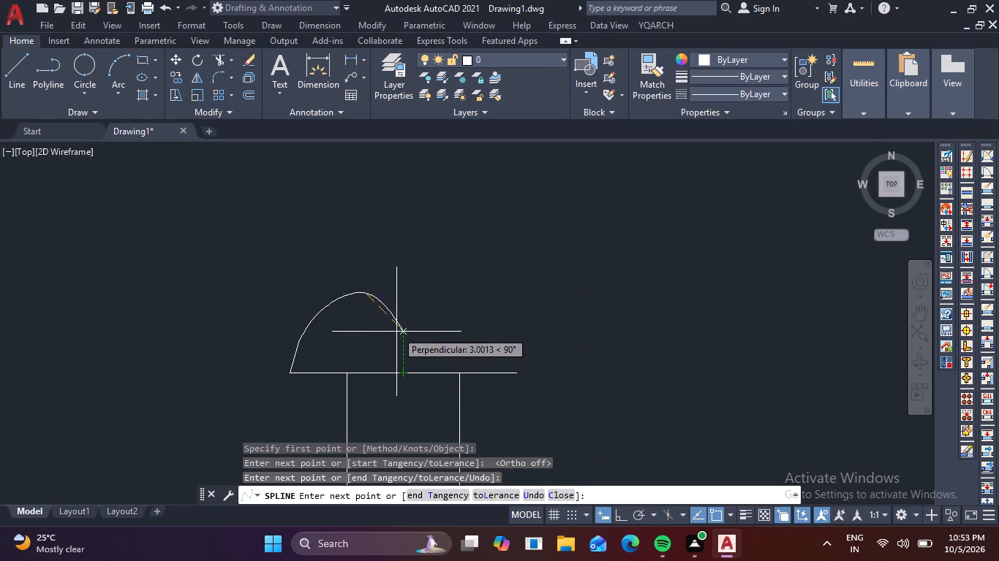
left_click(404, 296)
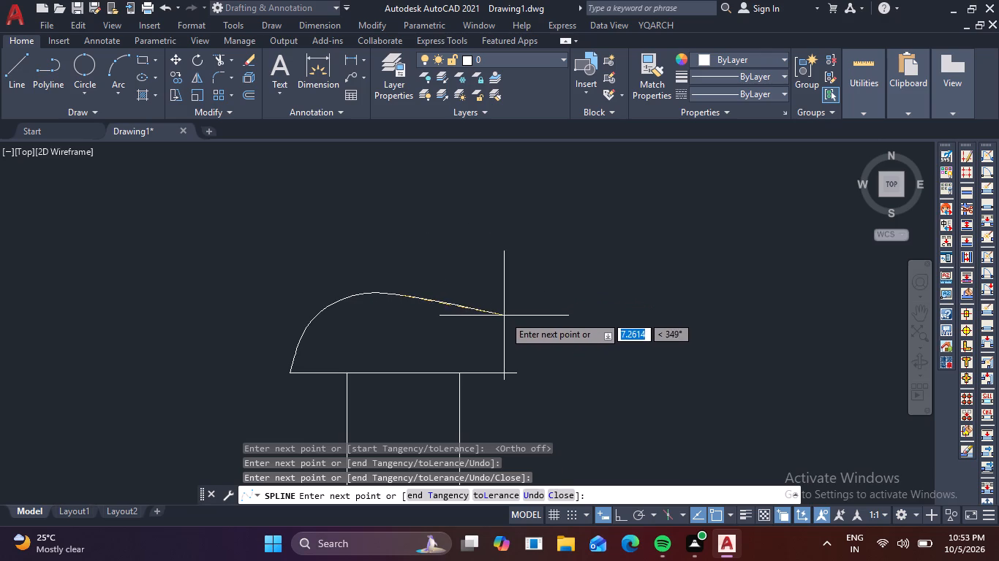
key("space")
Mirror the dome's left-half spline about the vertical axis through its apex and the base line's midpoint, keeping the original.
left_click(435, 309)
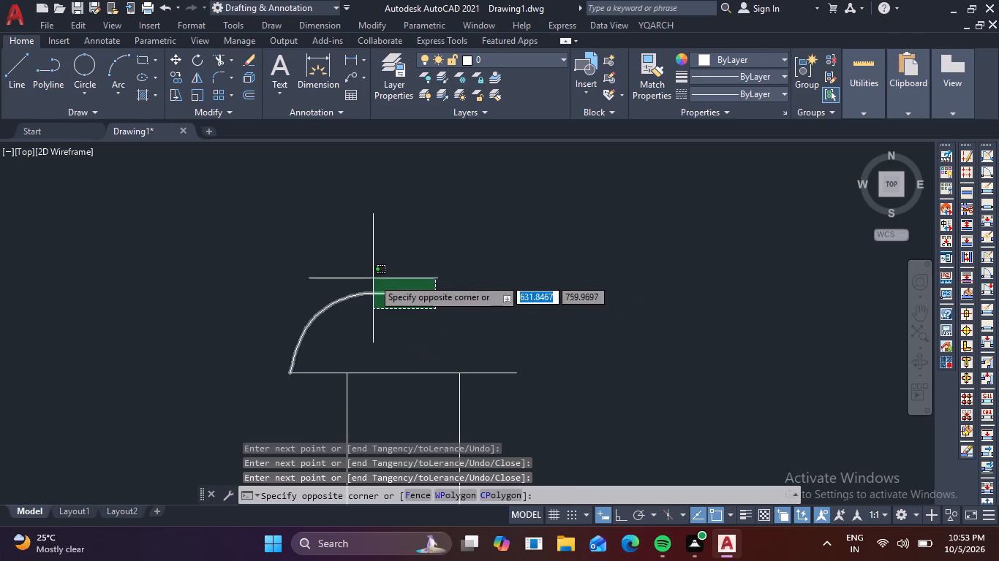
left_click(374, 277)
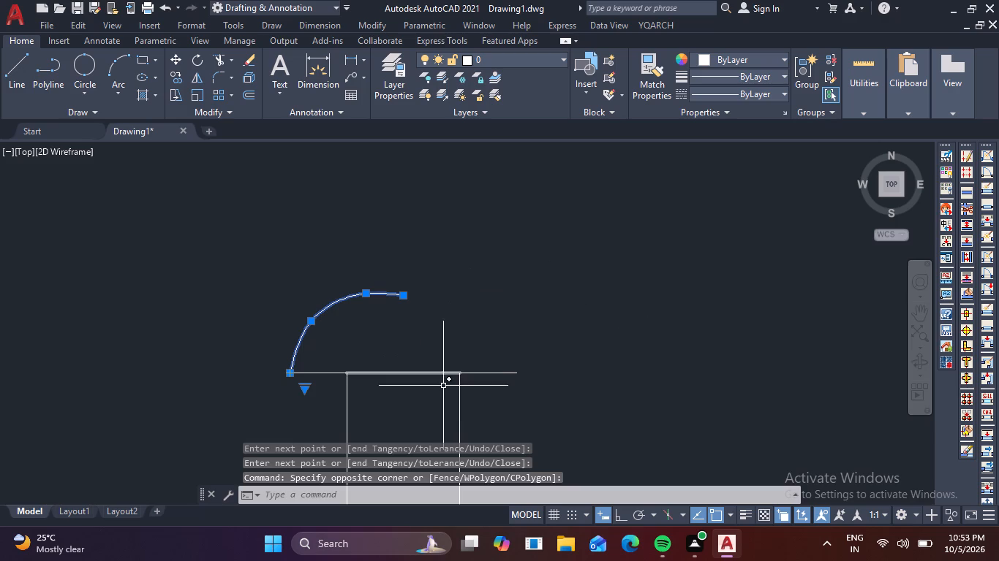
key("m")
key("i")
key("space")
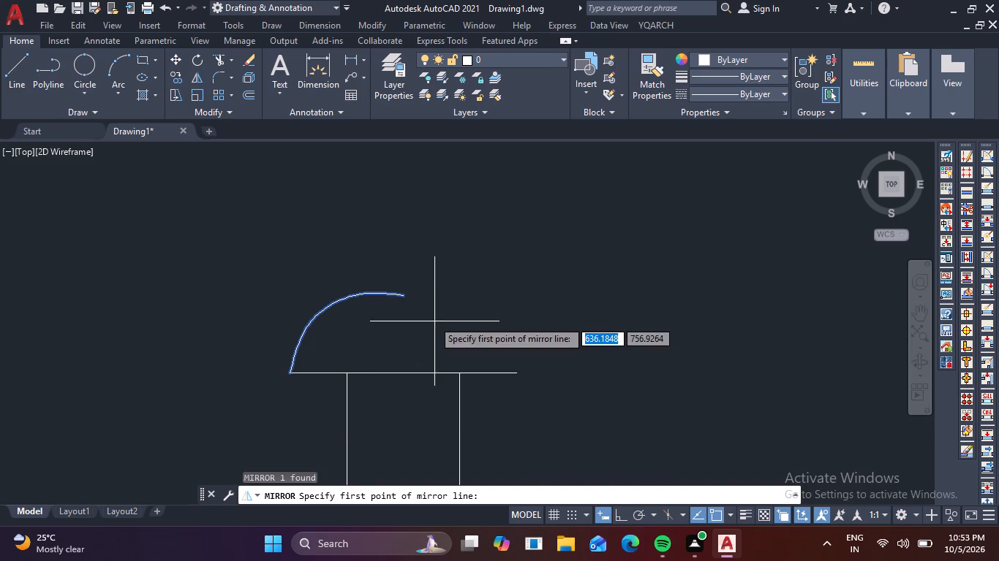
left_click(407, 292)
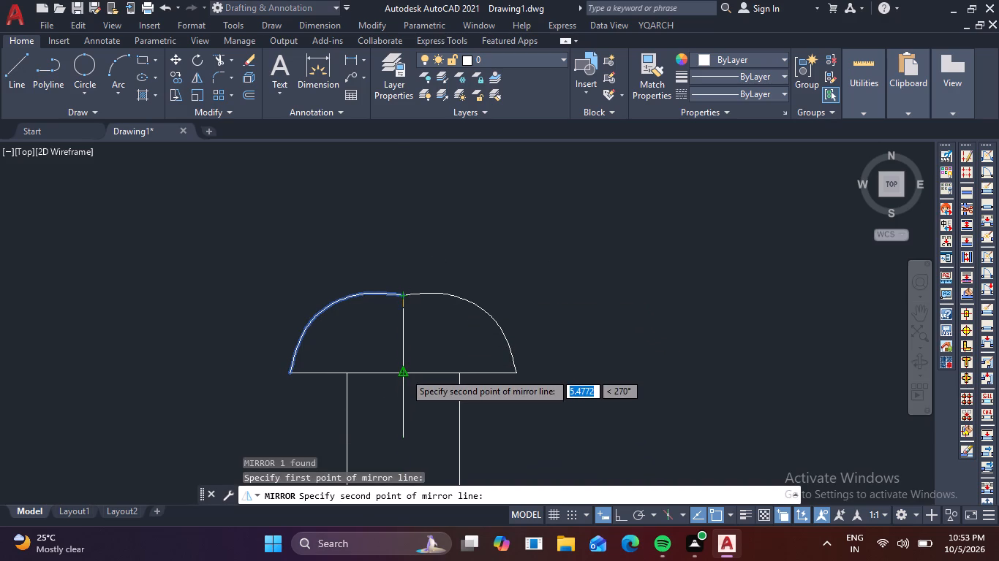
left_click(404, 373)
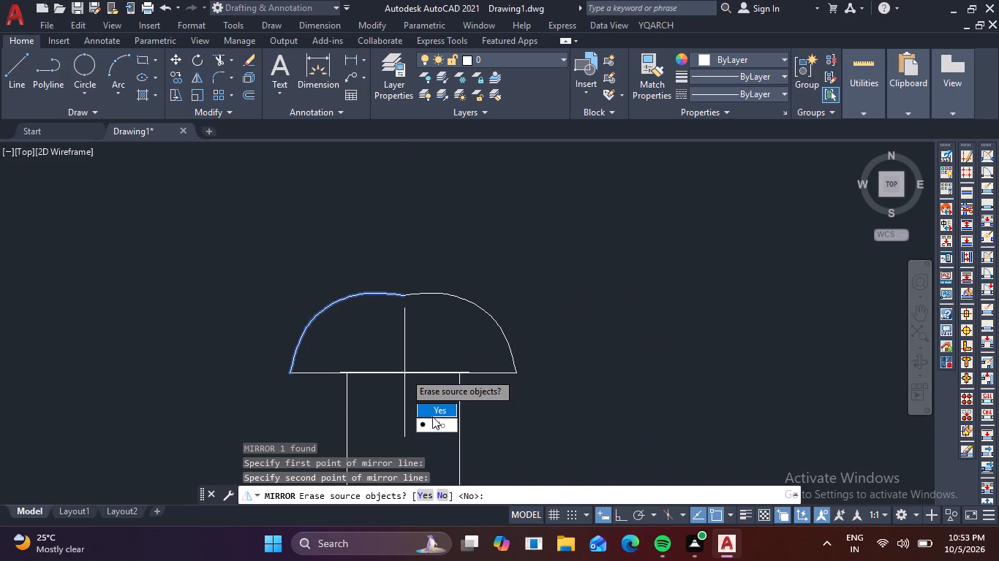
key("space")
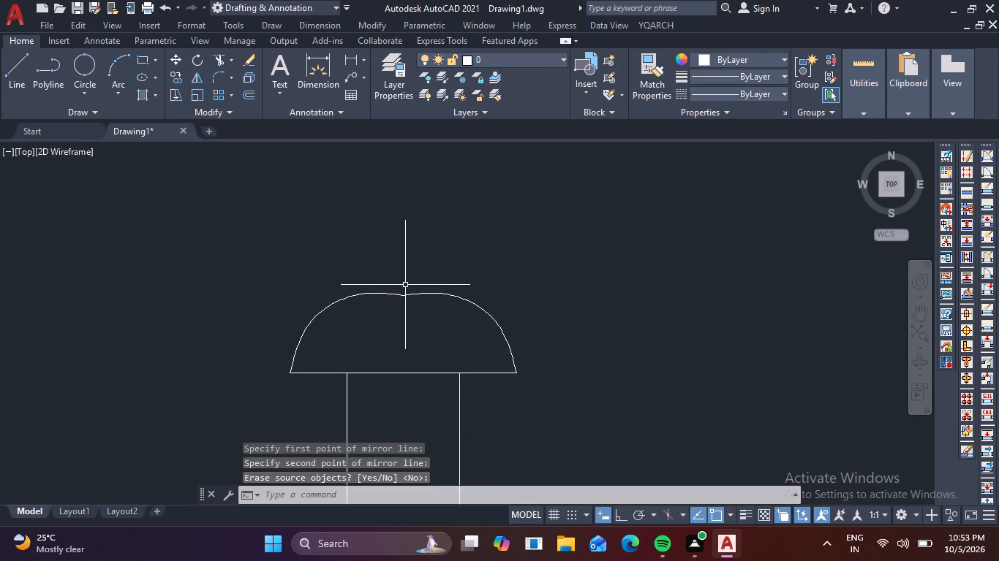
Draw a horizontal line about 10.2 units long across the dome's top, from the right curve to beyond the left curve.
key("l")
key("space")
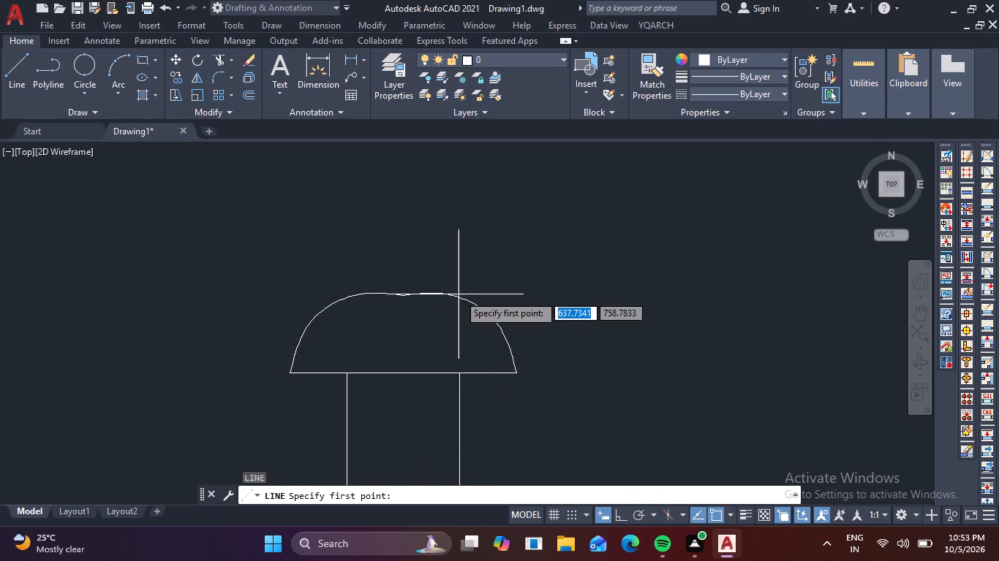
left_click(448, 294)
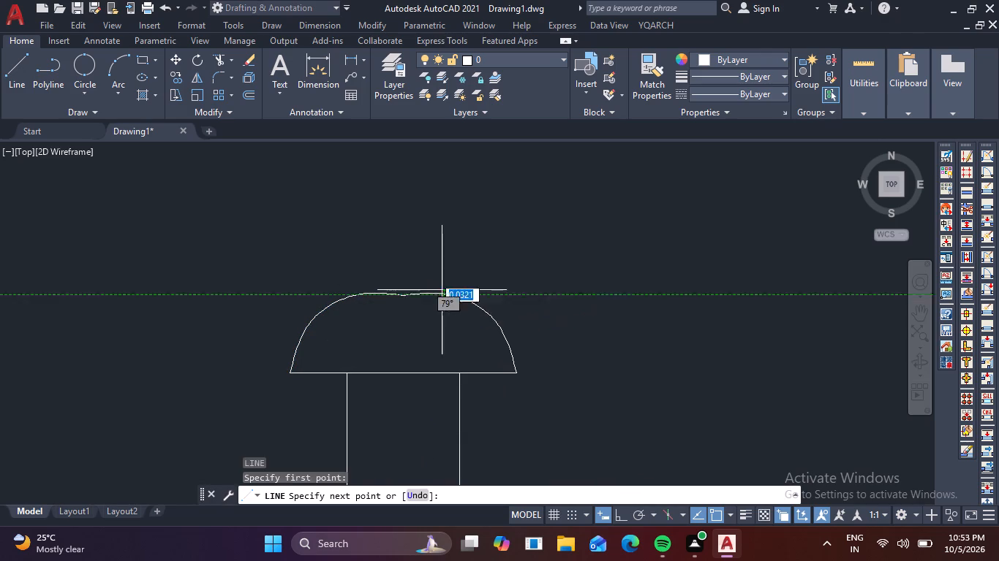
key("F8")
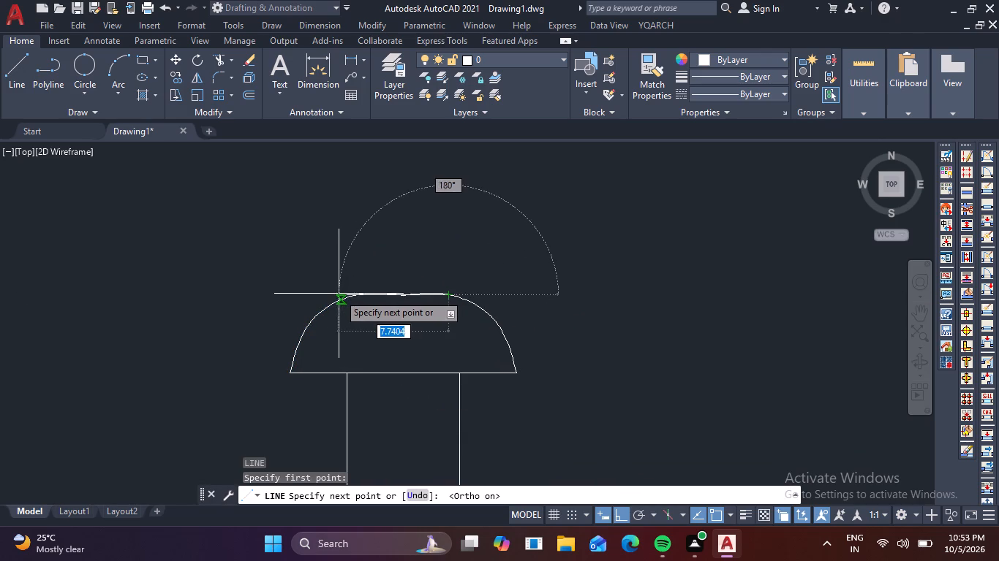
scroll(296, 308, "up", 4)
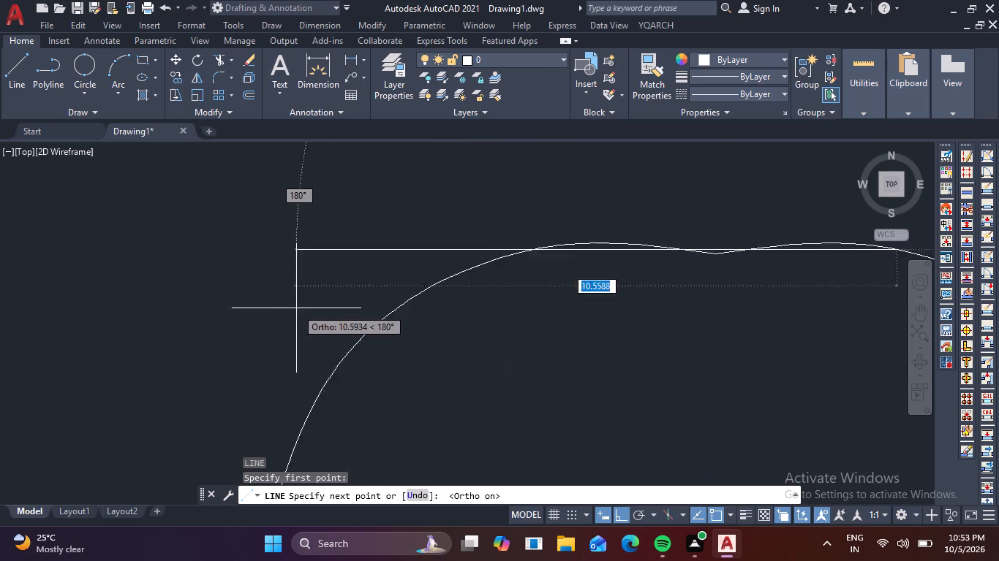
scroll(402, 322, "down", 1)
middle_click_drag(425, 333, 221, 290)
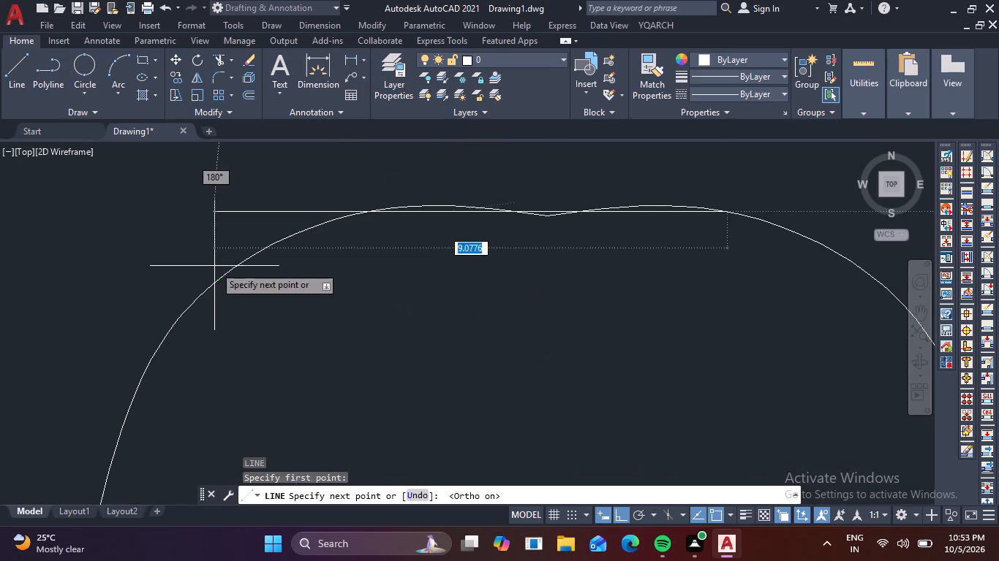
left_click(150, 227)
key("Escape")
Trim the dome curves' humps and centre dip at the flat top line, plus the line's overhang beyond the left curve.
type("TR")
key("space")
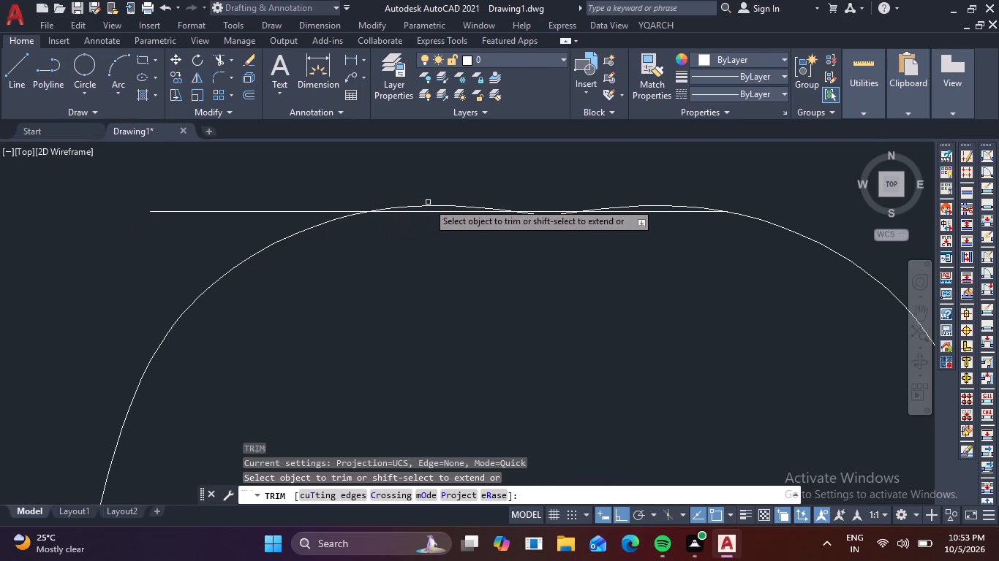
left_click(431, 205)
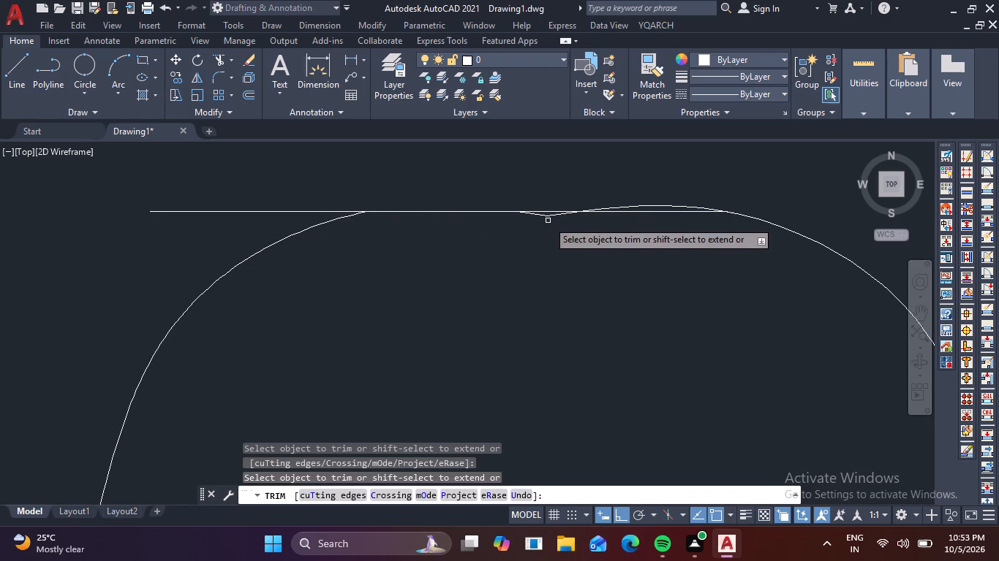
left_click(546, 218)
left_click(542, 216)
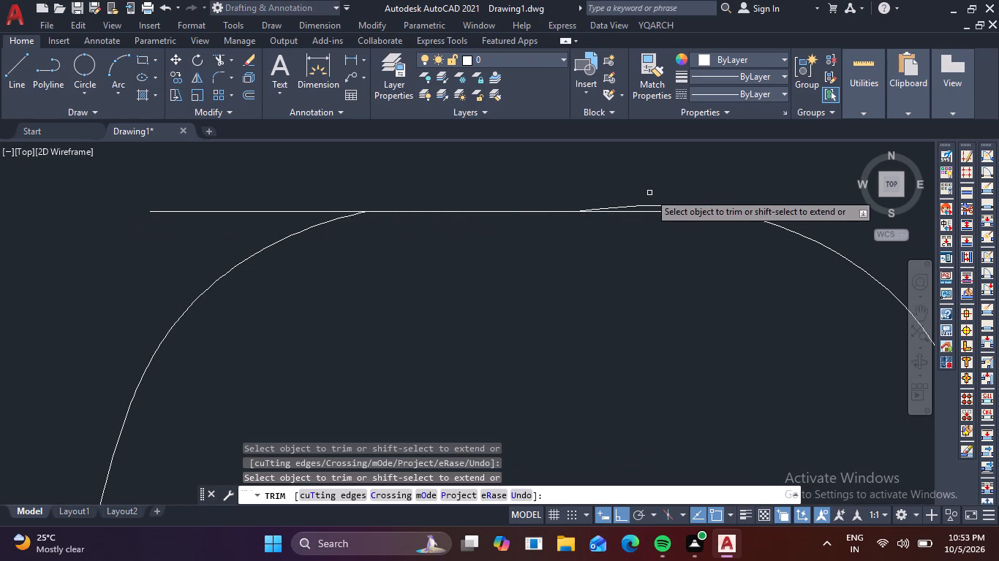
left_click(657, 207)
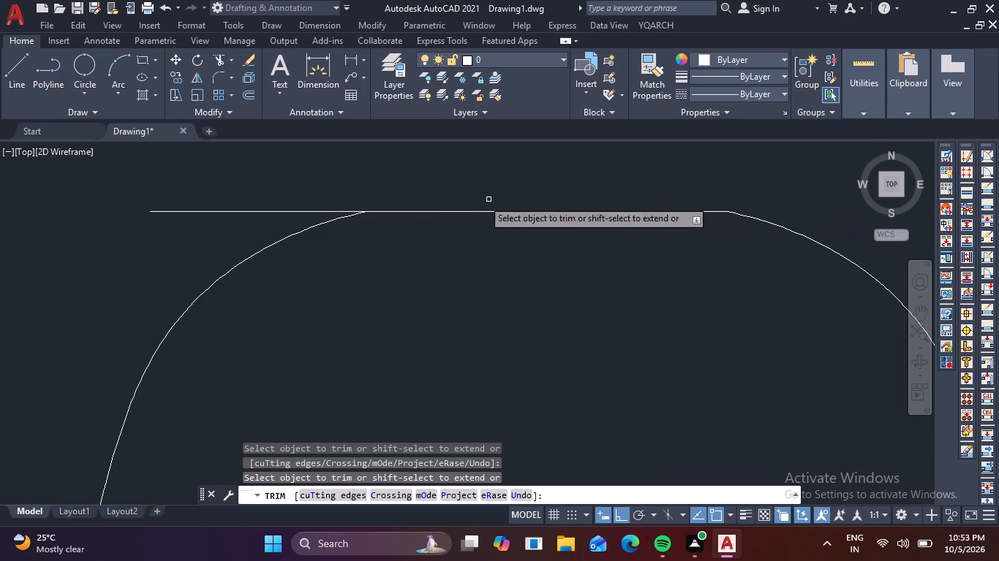
left_click(276, 212)
scroll(297, 175, "down", 2)
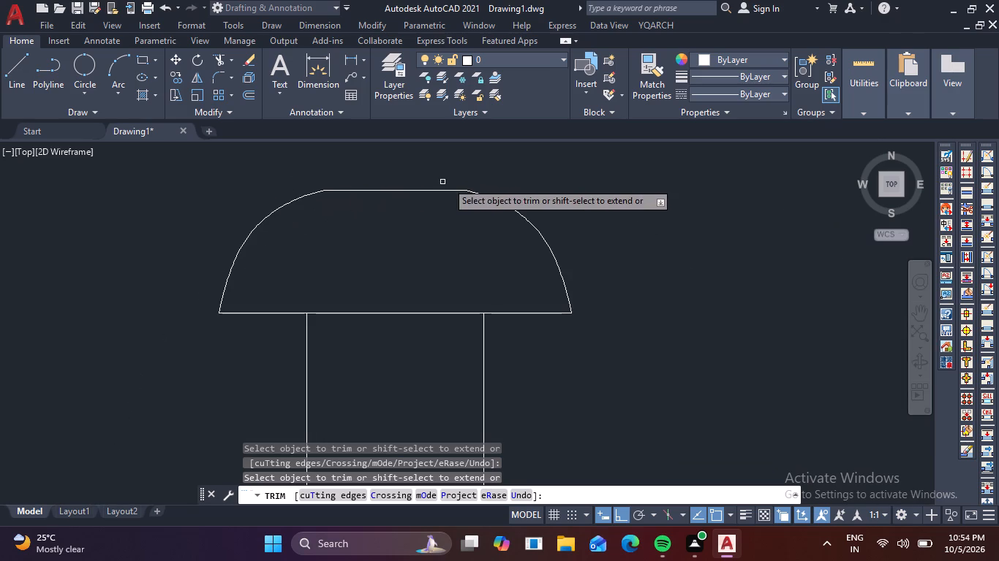
key("Escape")
Draw a three-sided outline about 8 units wide above the dome, aligned with the stem lines, its left side running into the dome.
scroll(497, 209, "down", 3)
scroll(591, 225, "down", 2)
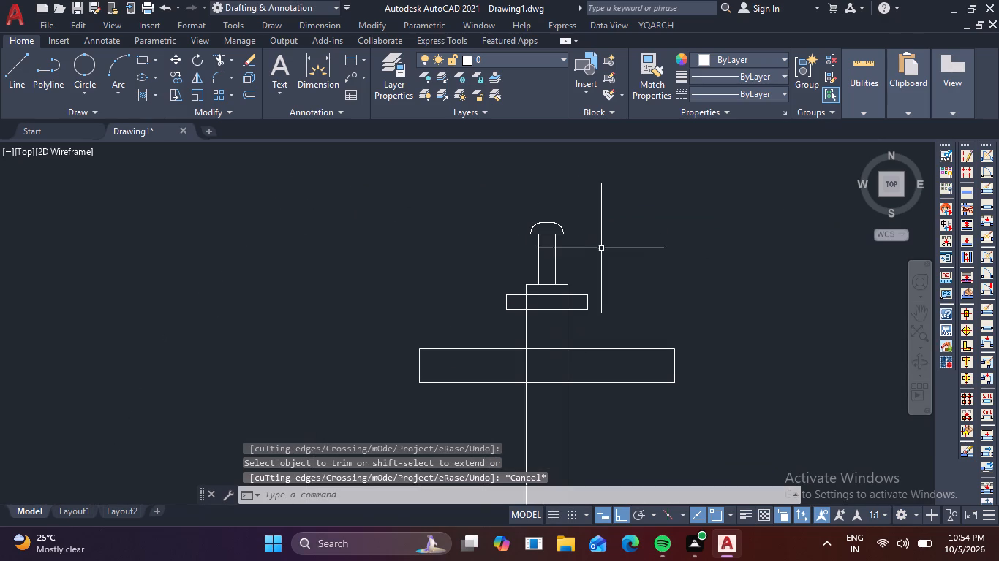
middle_click_drag(663, 230, 663, 296)
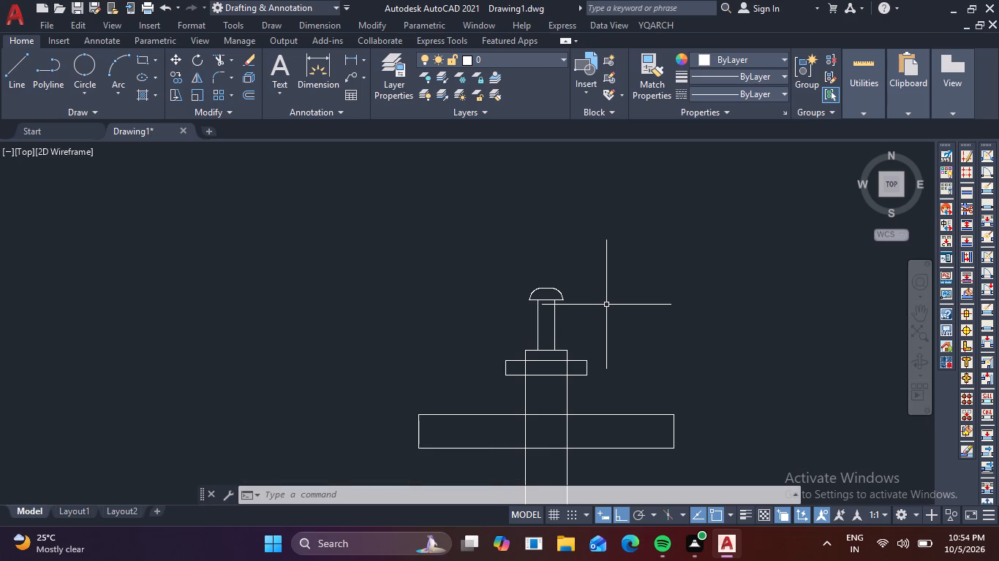
key("l")
key("space")
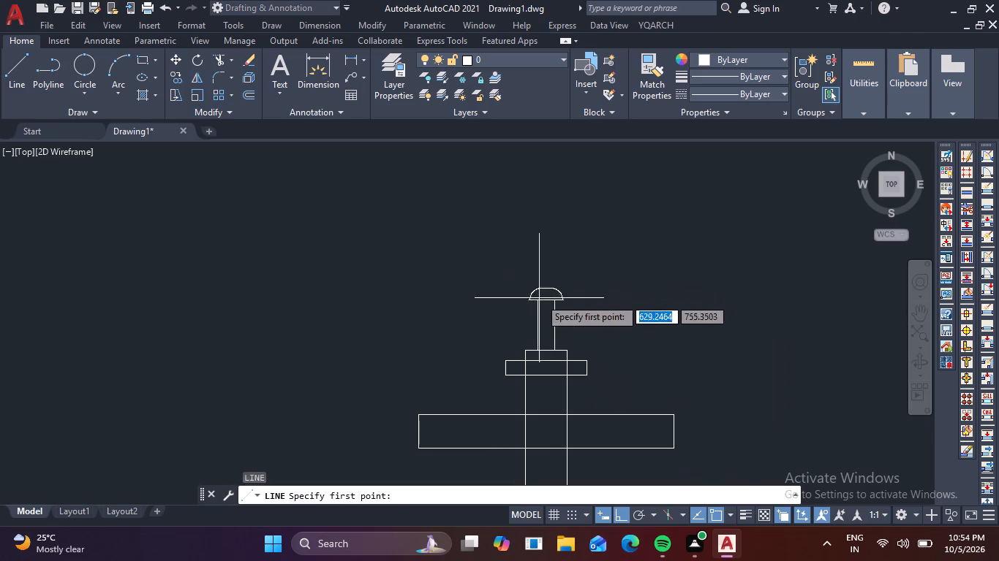
scroll(543, 300, "up", 2)
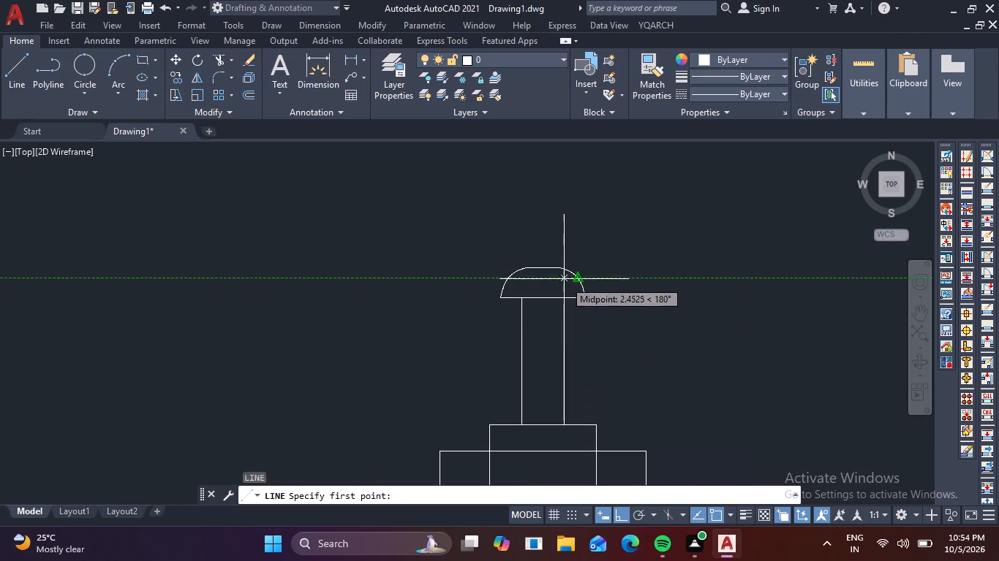
scroll(576, 283, "up", 4)
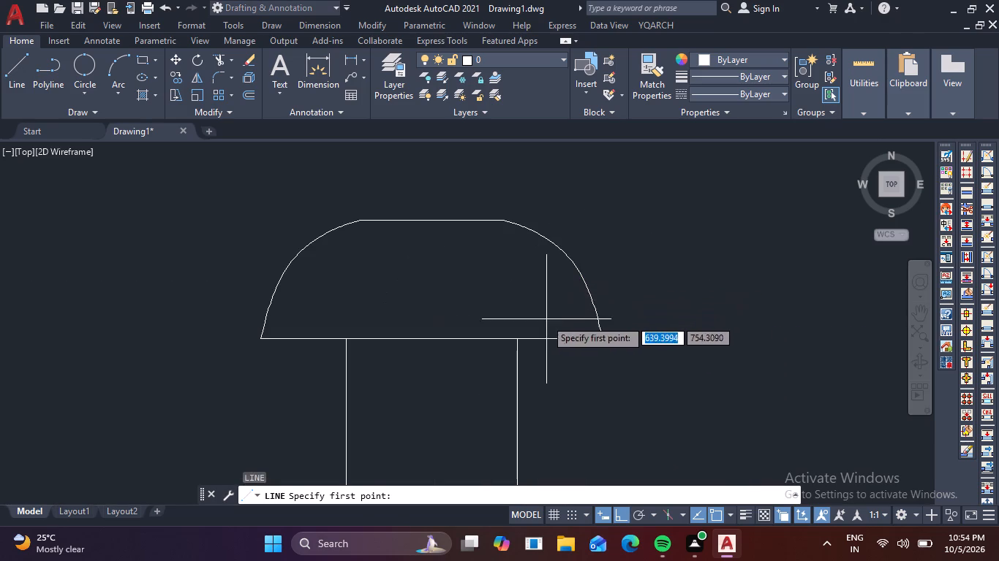
left_click(517, 223)
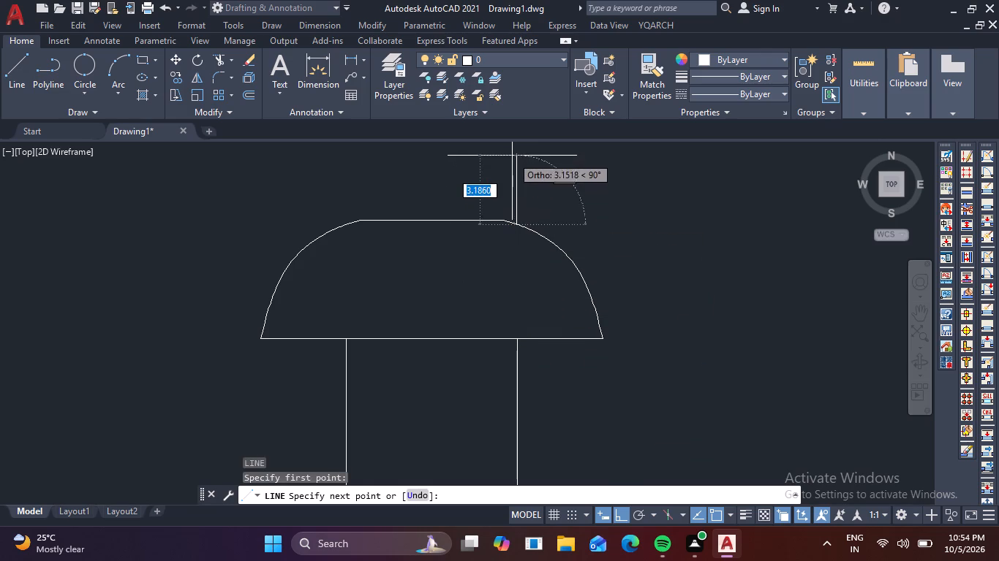
middle_click_drag(513, 154, 499, 230)
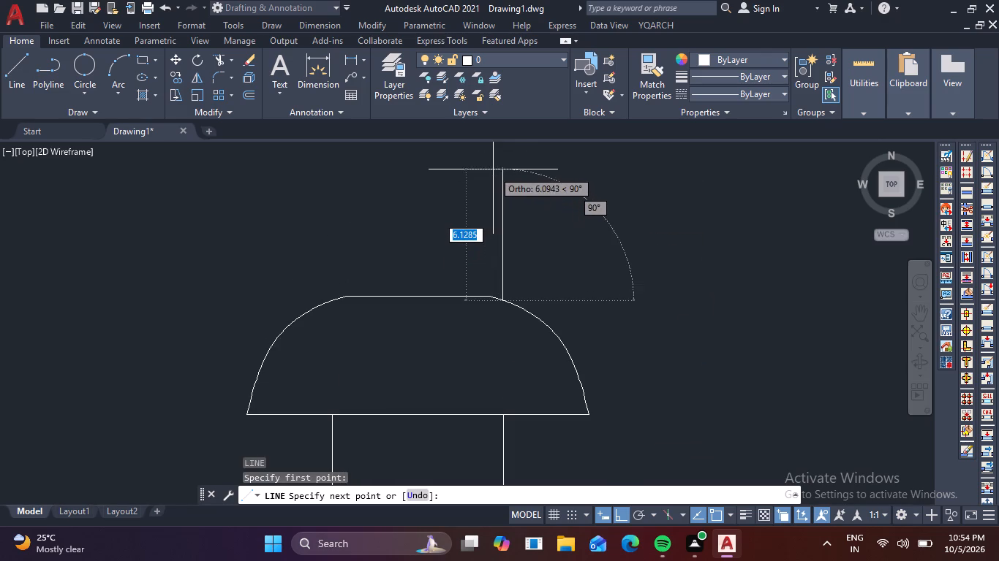
middle_click_drag(504, 161, 498, 235)
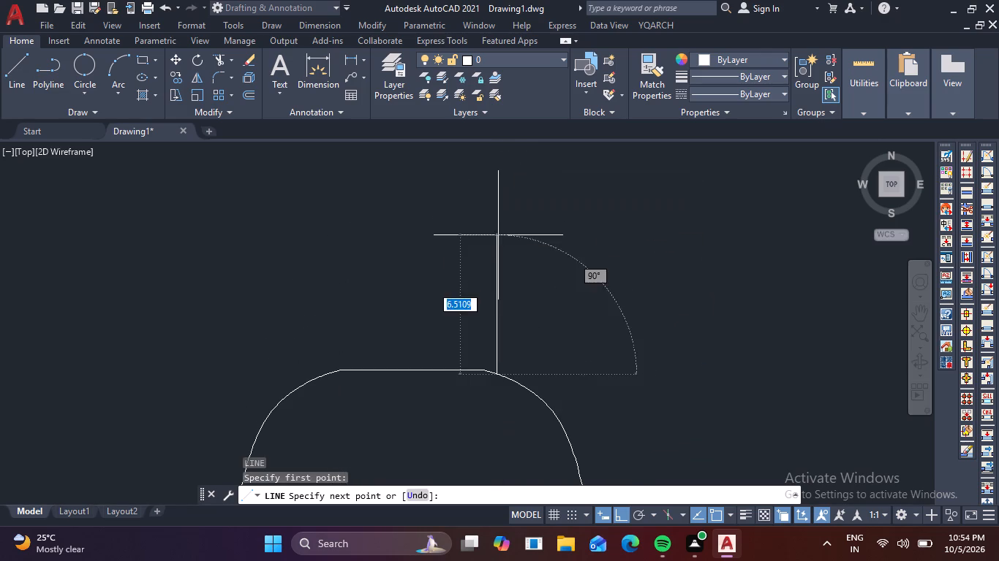
left_click(499, 207)
middle_click_drag(328, 280, 376, 167)
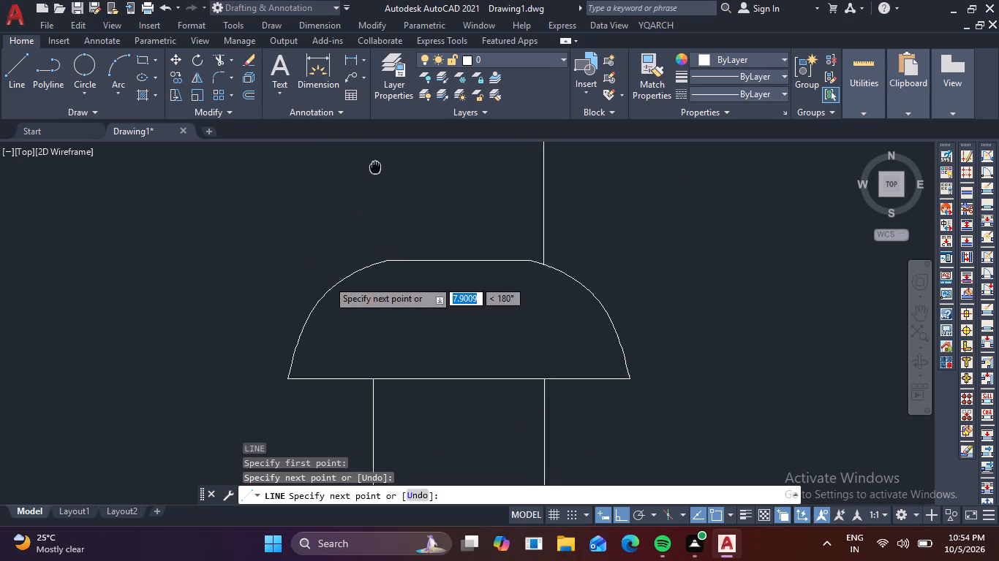
middle_click_drag(376, 167, 377, 164)
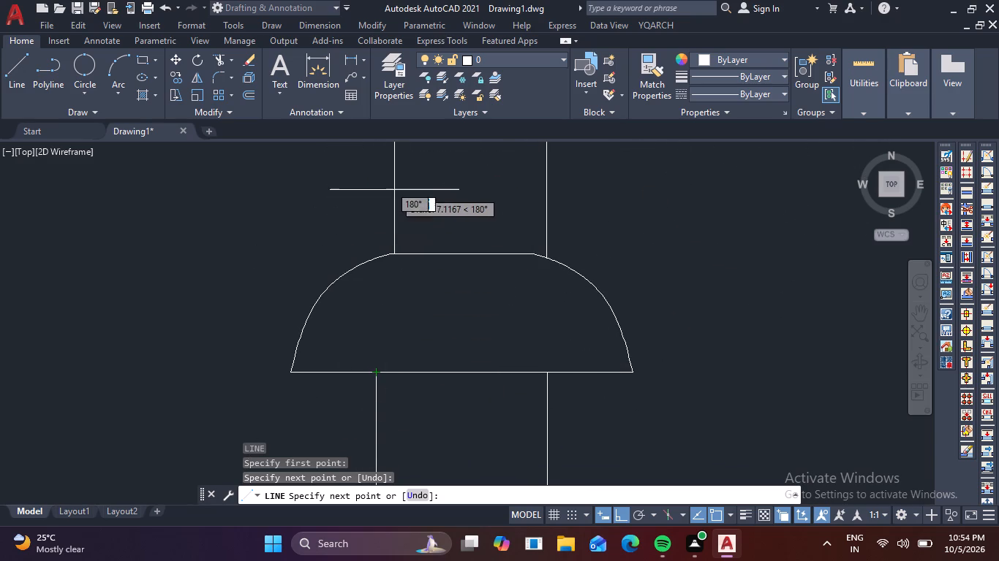
middle_click_drag(394, 190, 383, 286)
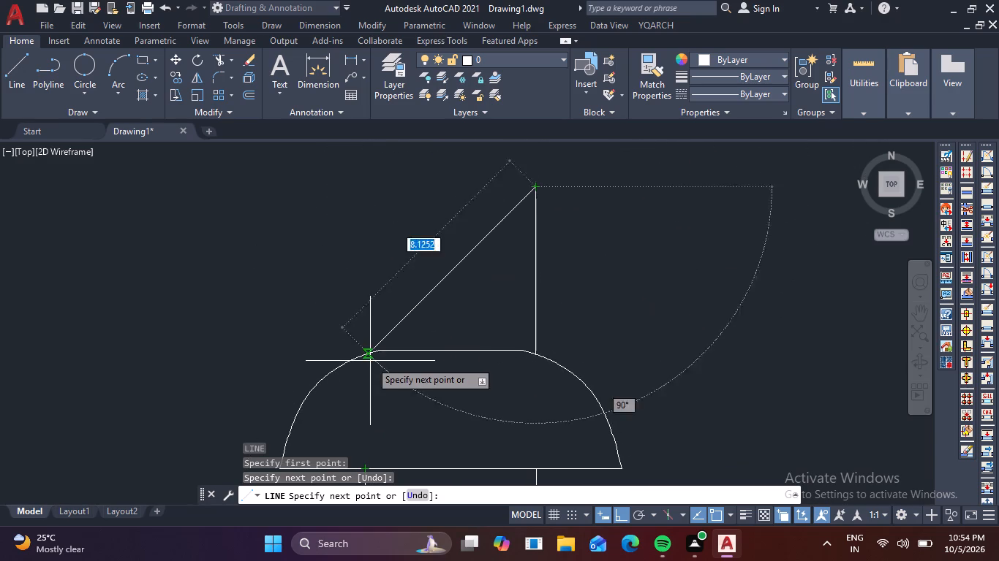
middle_click_drag(370, 361, 437, 256)
scroll(437, 256, "down", 1)
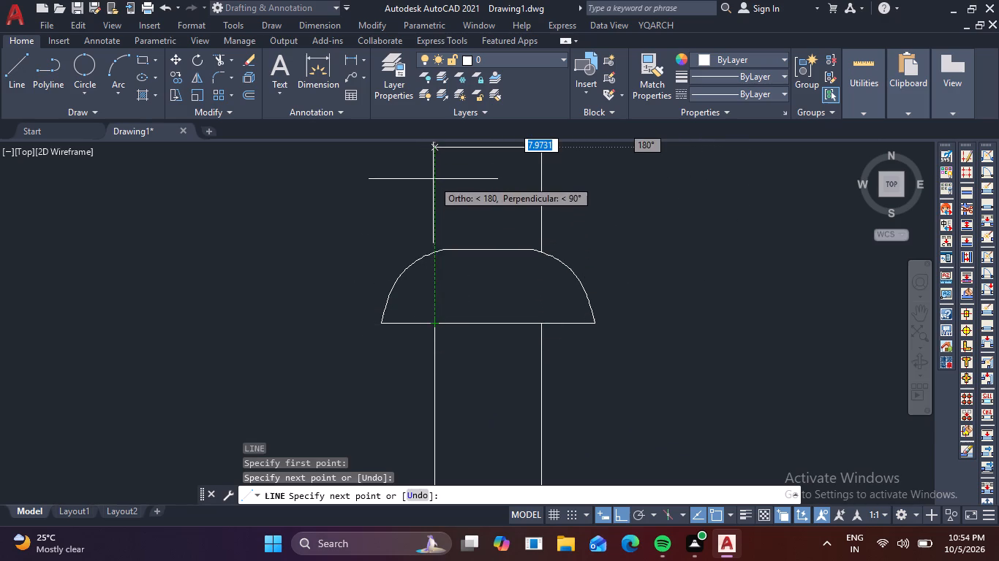
left_click(435, 145)
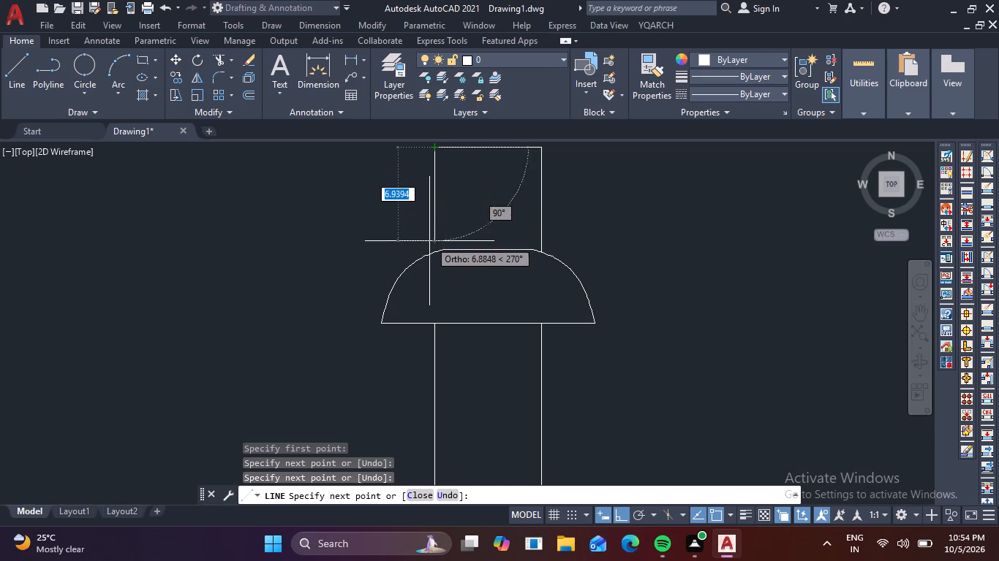
left_click(435, 276)
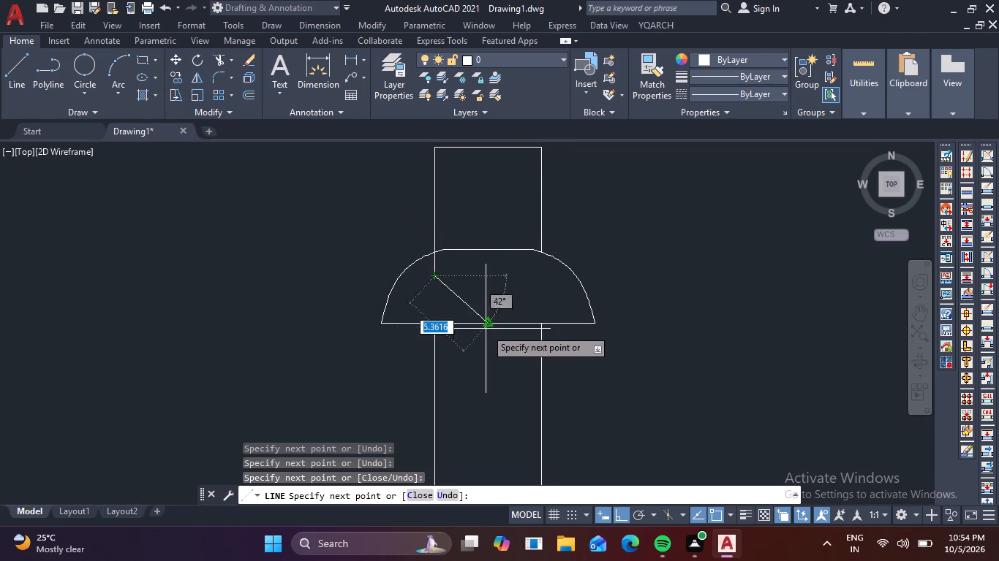
key("Escape")
Trim the part of the upper outline's left side that extends inside the dome.
type("TR")
key("space")
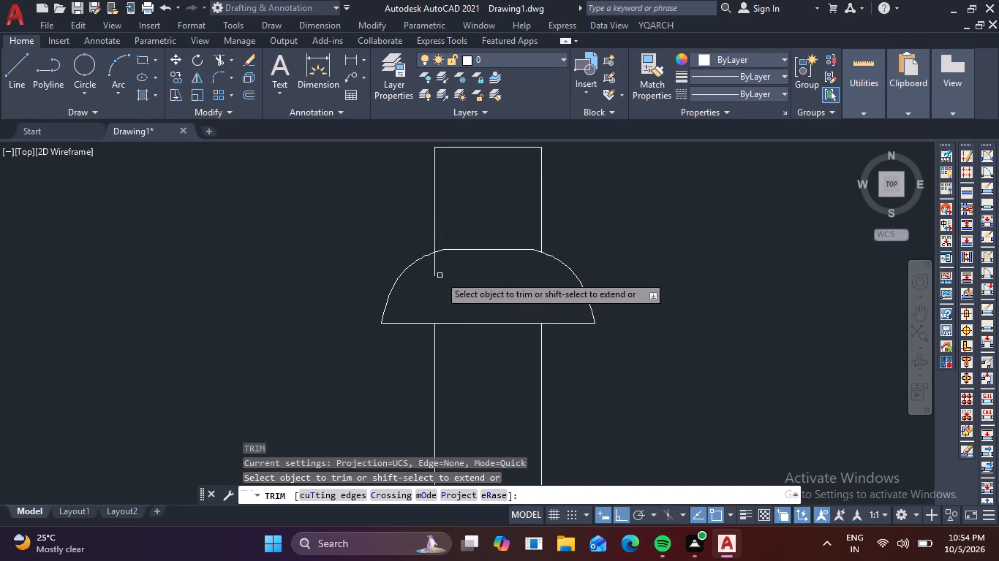
left_click(435, 272)
key("Escape")
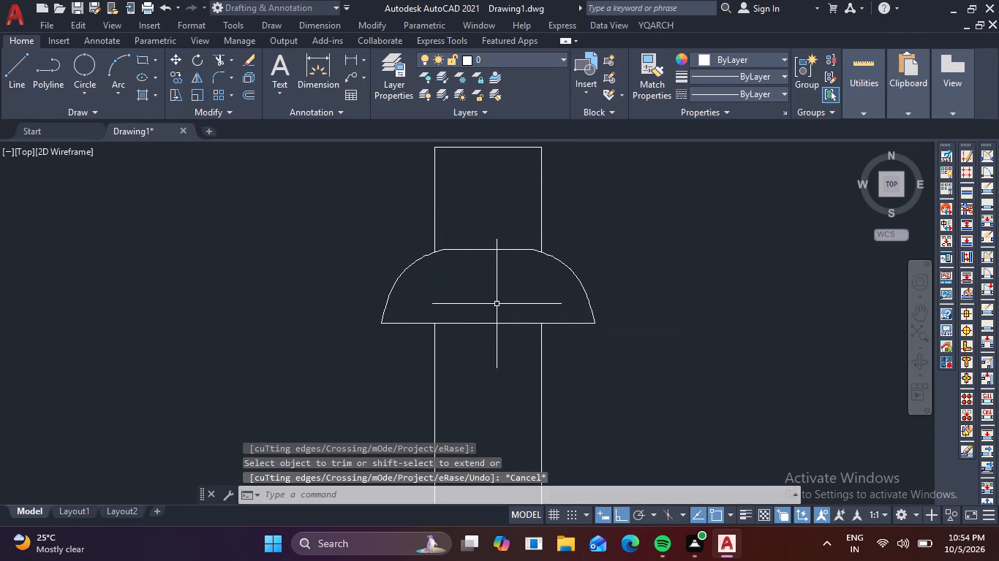
Draw a three-sided extension about 126 units long and 16 units high from the right end of the second pole's crossarm.
scroll(497, 299, "down", 4)
scroll(595, 303, "down", 3)
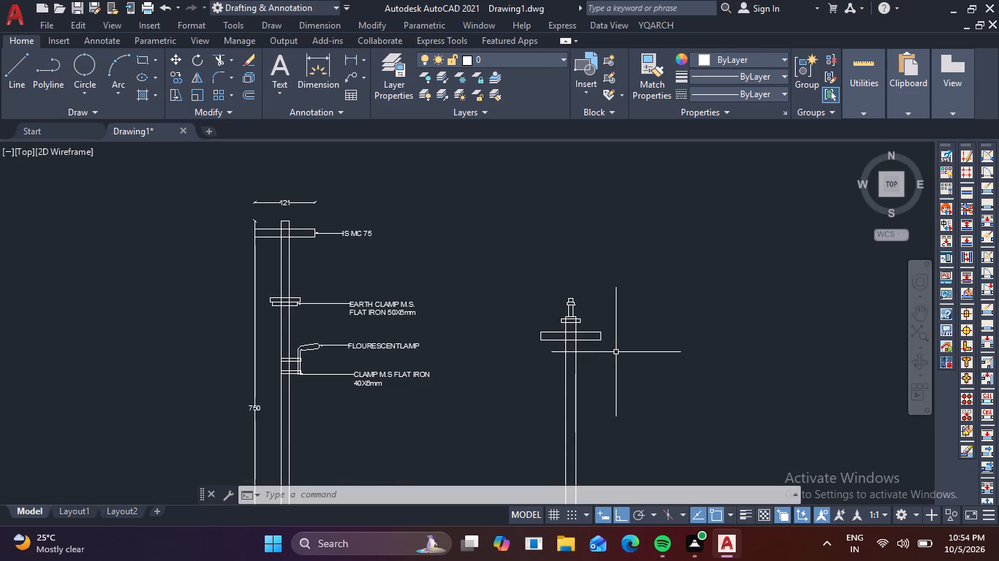
scroll(584, 336, "up", 3)
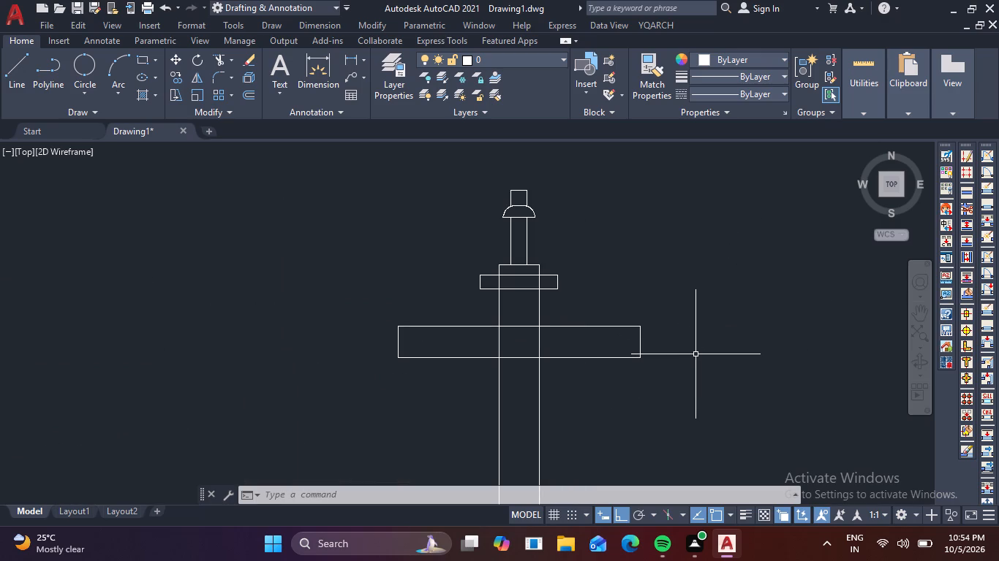
key("l")
key("space")
left_click(638, 329)
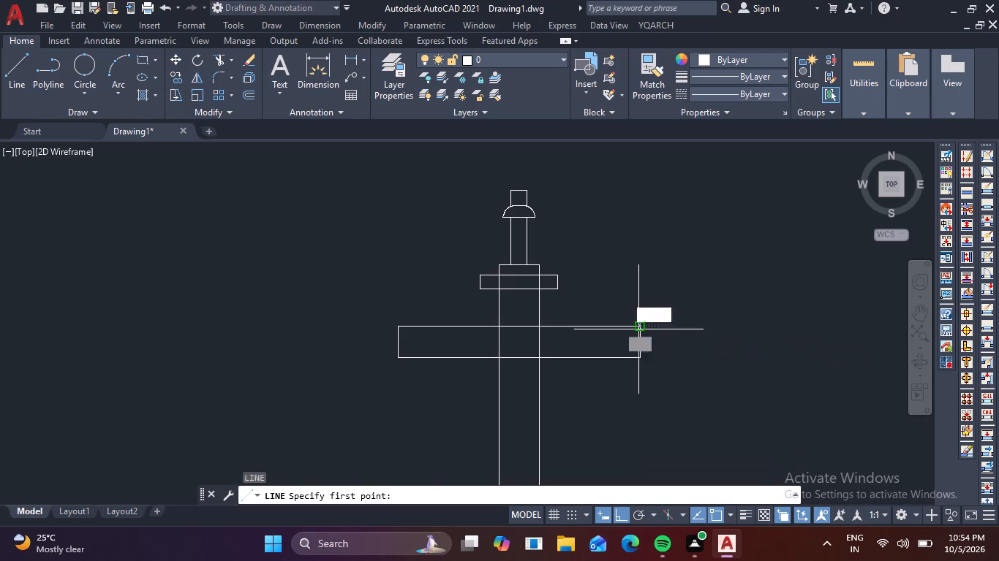
left_click(893, 330)
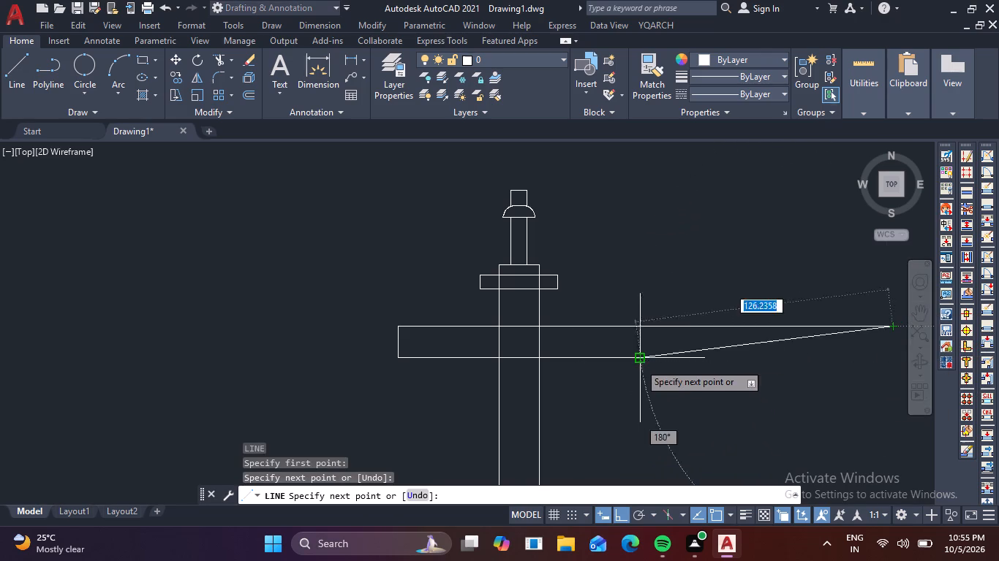
left_click(891, 357)
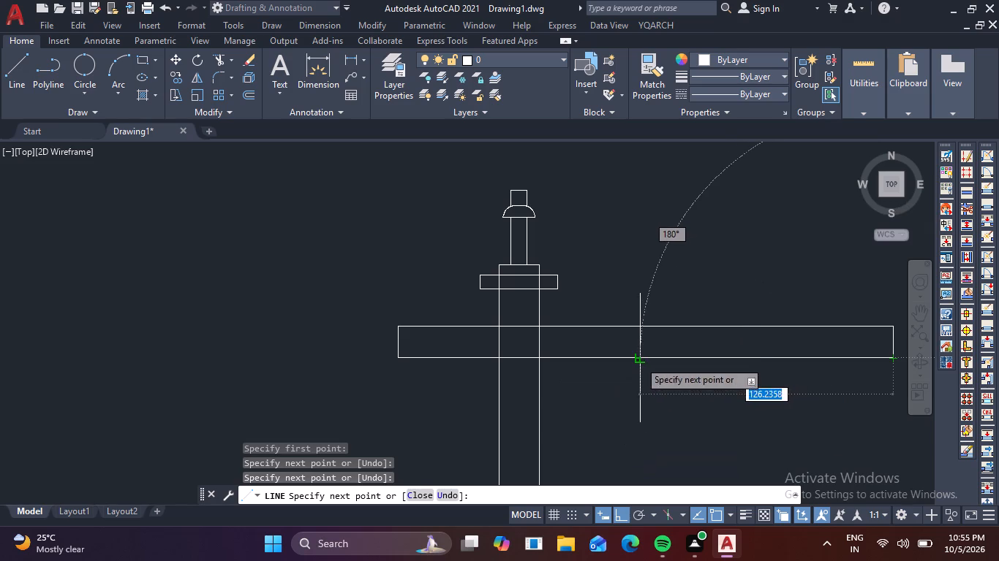
left_click(636, 355)
key("Escape")
Delete the old crossarm end line between the original arm and its right extension.
left_click(660, 345)
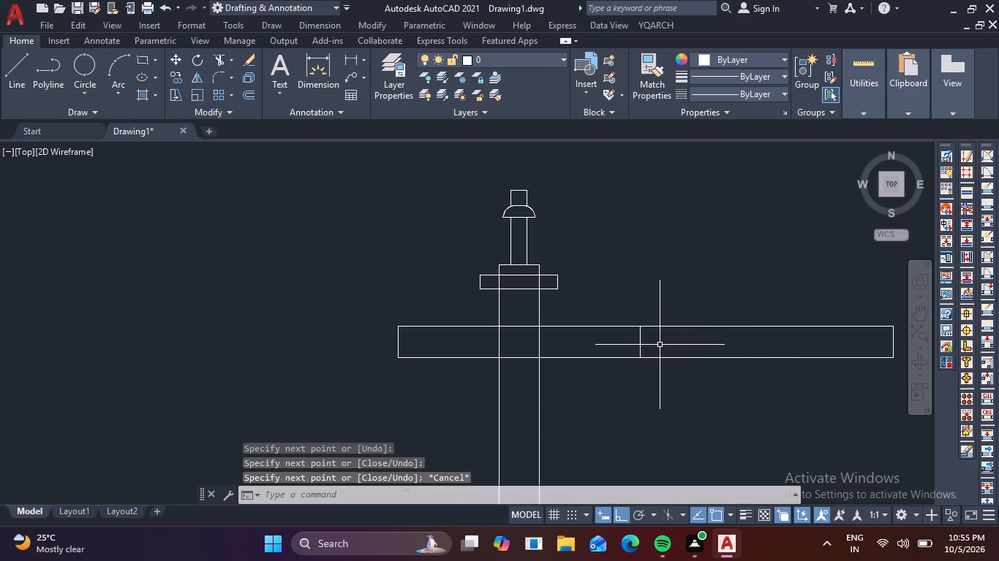
left_click(621, 351)
key("BackSpace")
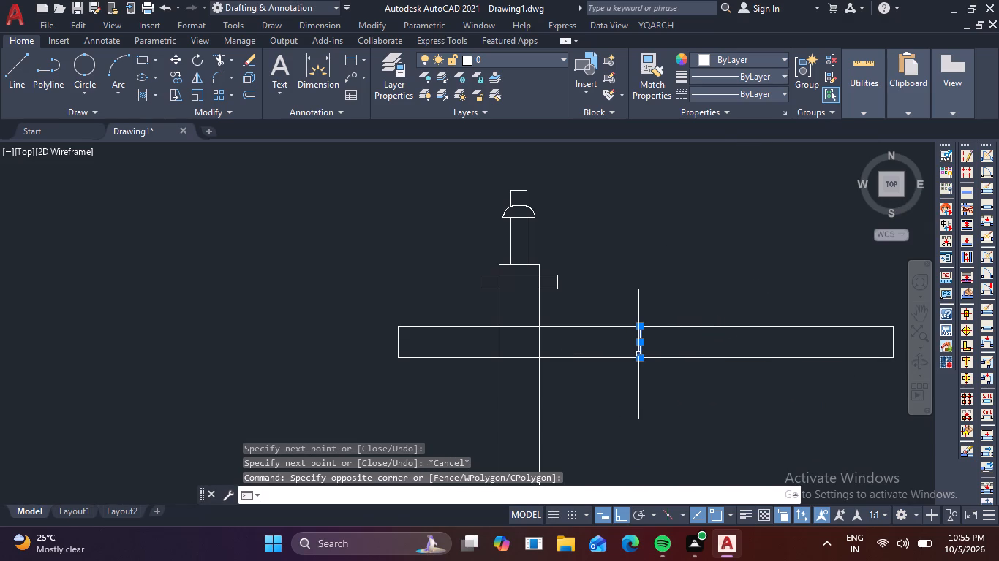
key("Delete")
key("Delete")
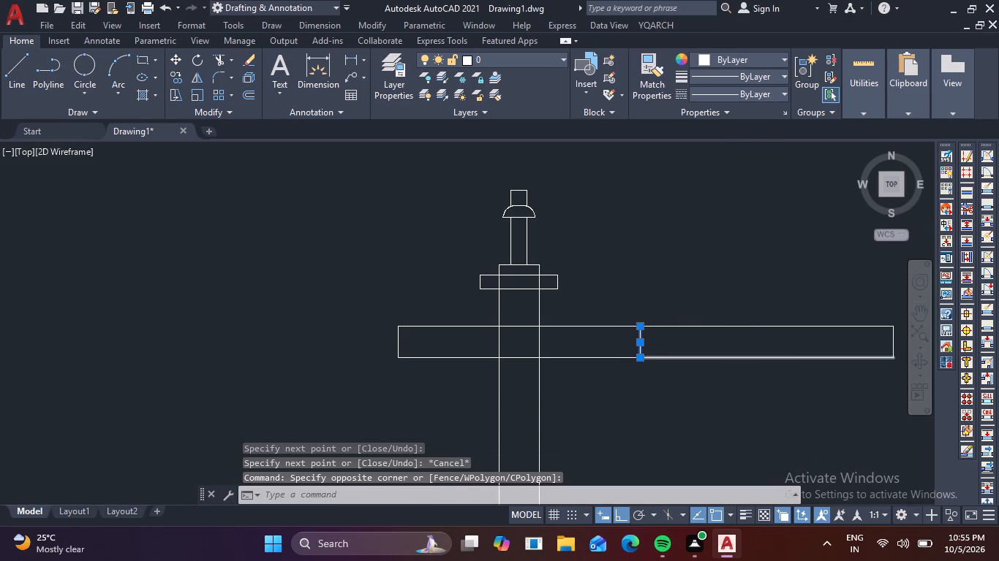
Mirror the three lines of the right crossarm extension about the pole's vertical centreline, keeping the originals.
middle_click_drag(845, 381, 723, 372)
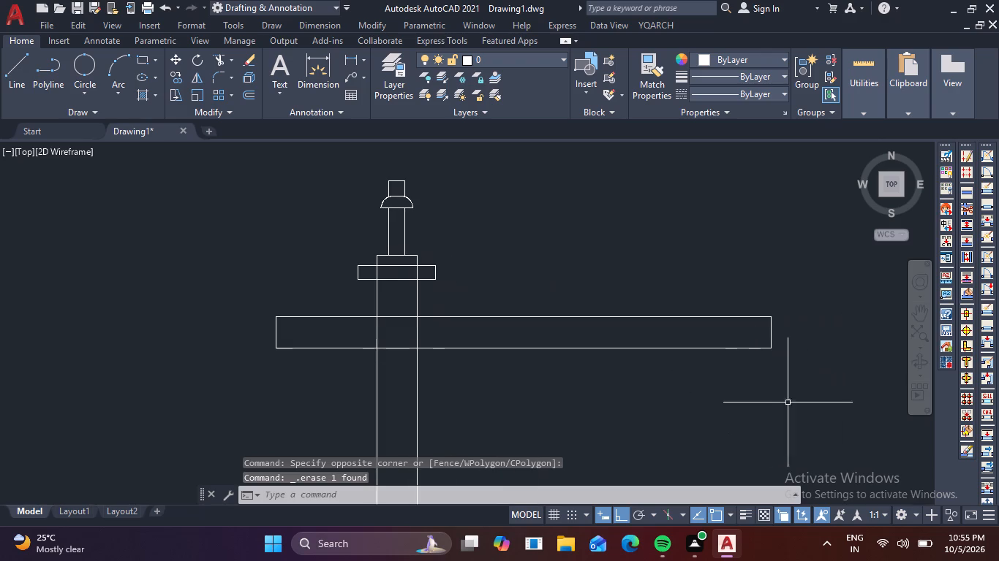
left_click_drag(816, 396, 793, 365)
left_click(679, 264)
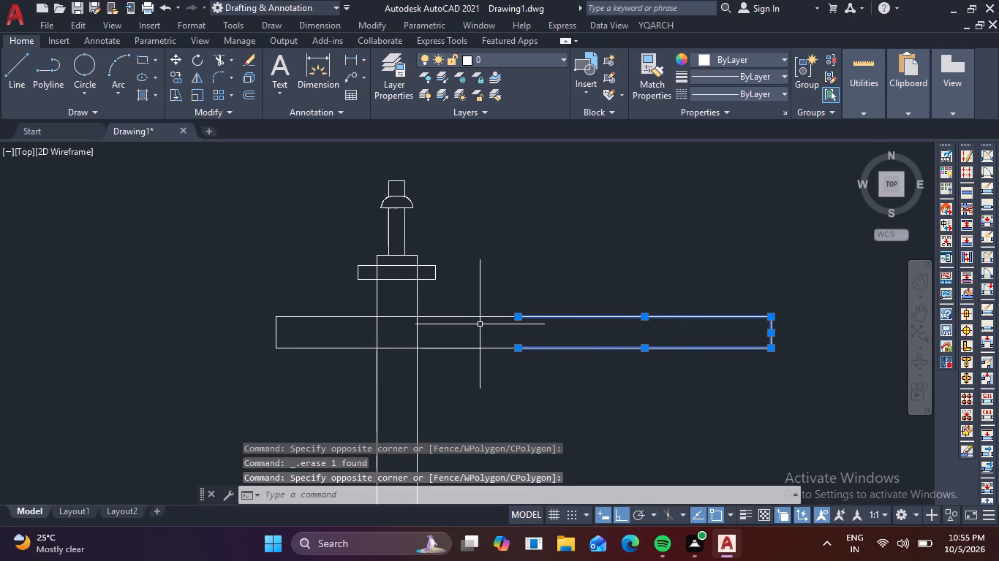
type("MI")
key("space")
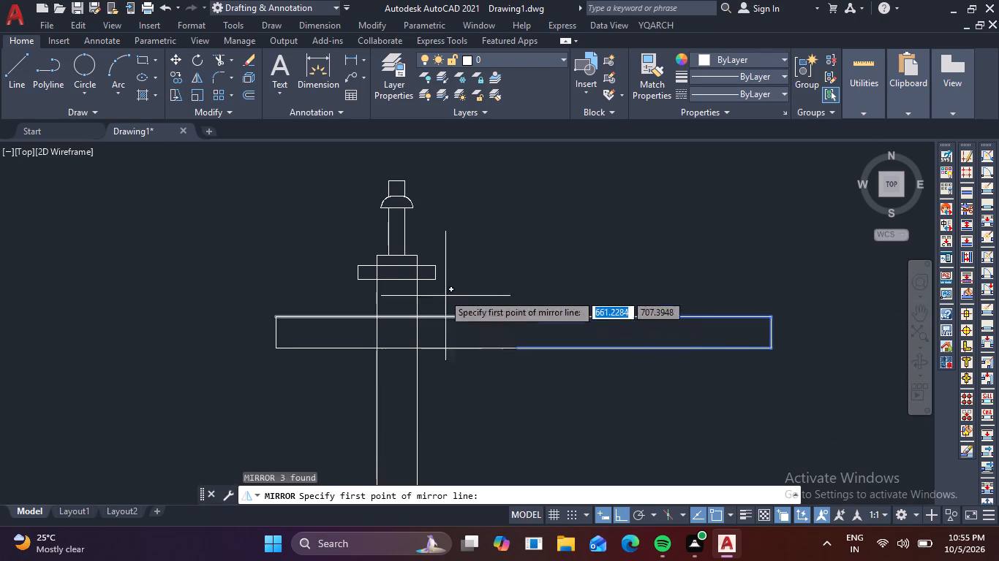
left_click(397, 278)
left_click(393, 372)
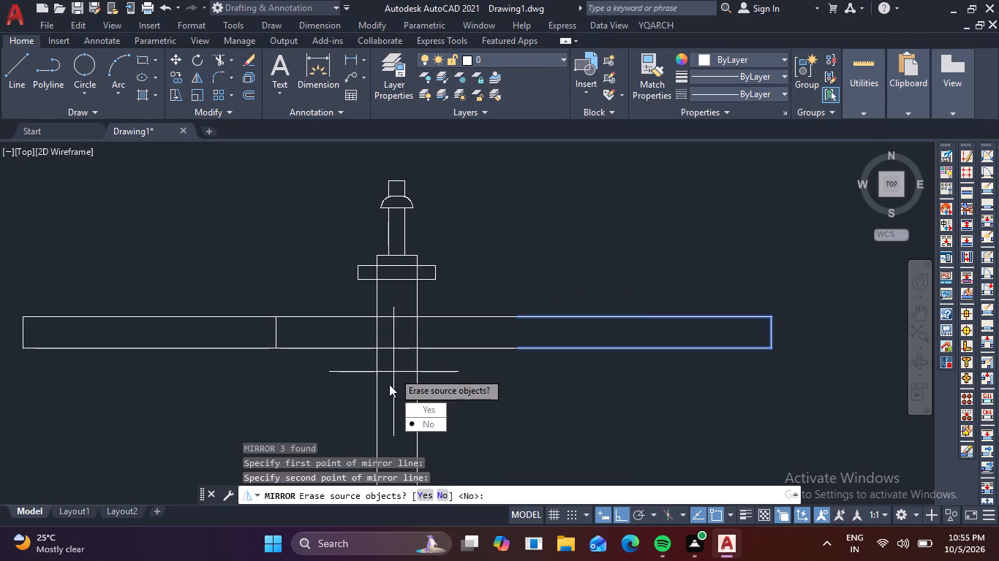
key("space")
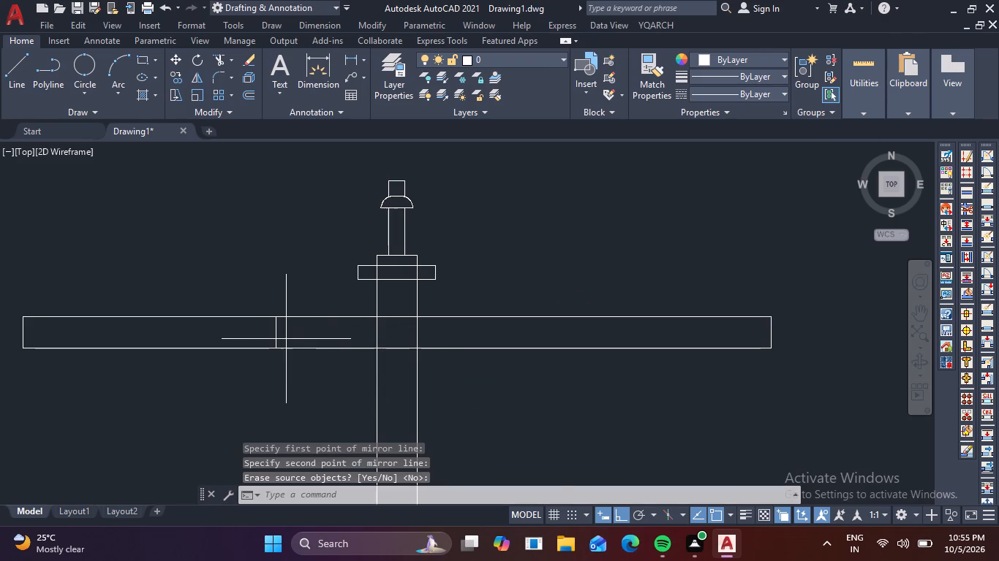
Delete the old crossarm end line between the original arm and its mirrored left extension.
left_click(286, 339)
left_click(259, 335)
key("Delete")
Copy the domed top stem with its base block, with Ortho off, onto the crossarm's top edge, about 66 units away, right of the pole.
scroll(334, 324, "down", 1)
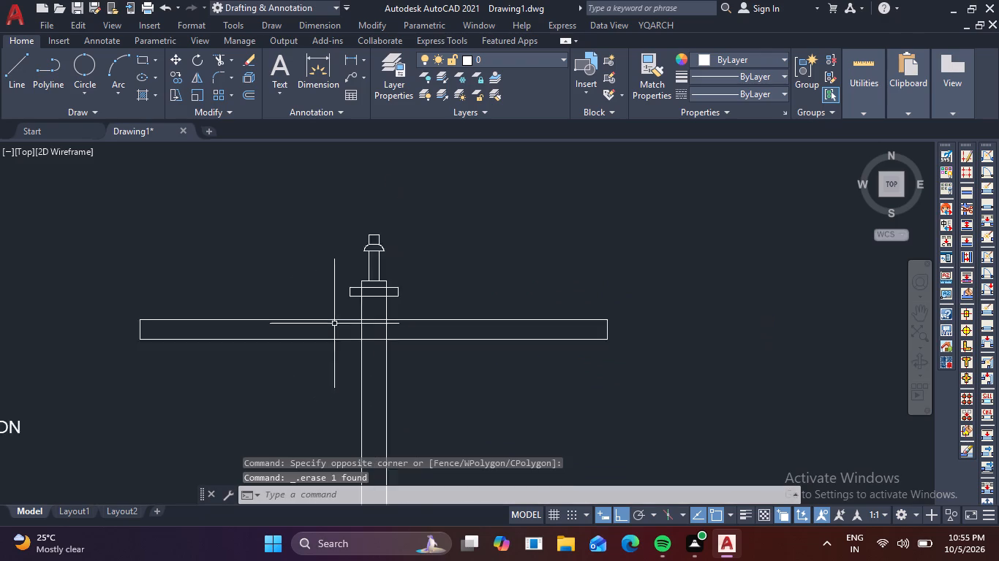
scroll(334, 324, "down", 2)
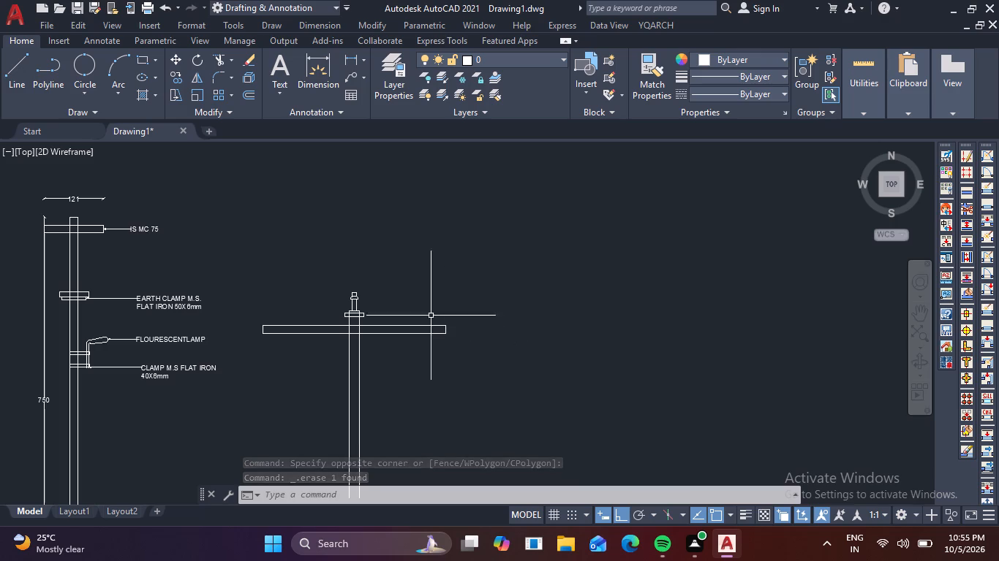
scroll(400, 308, "up", 3)
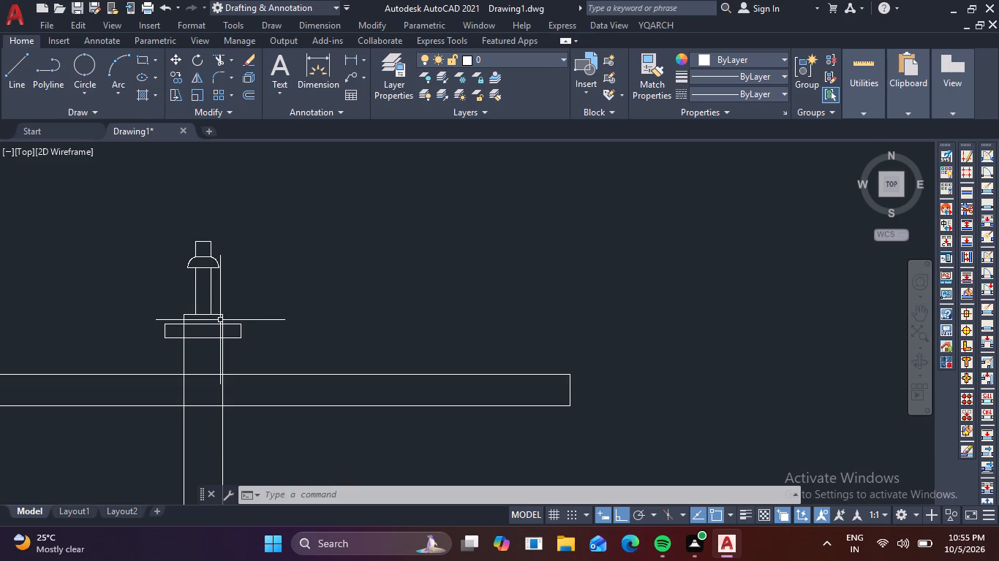
scroll(220, 320, "up", 3)
left_click(229, 319)
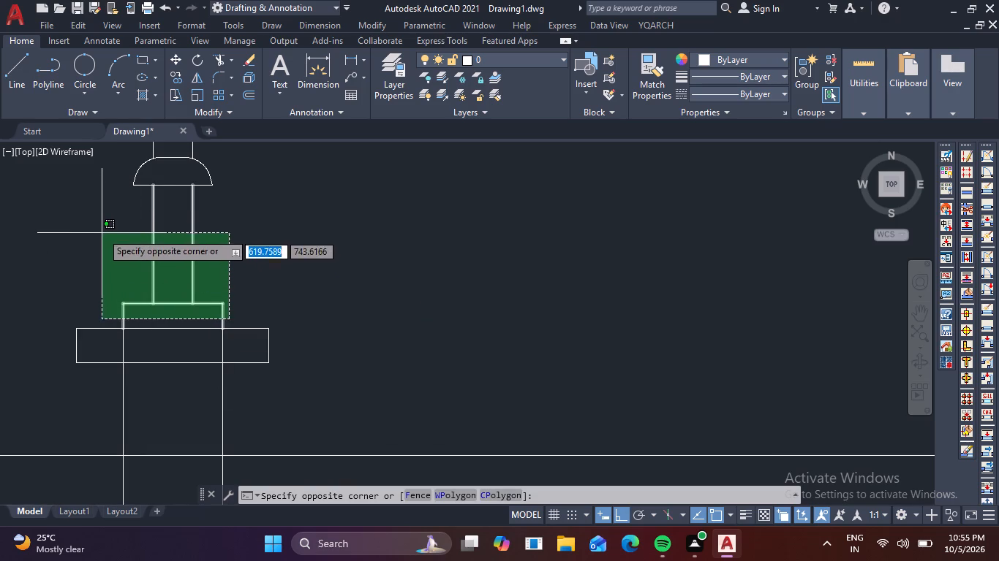
middle_click_drag(102, 213, 96, 262)
scroll(95, 222, "up", 2)
scroll(96, 206, "down", 3)
left_click(102, 166)
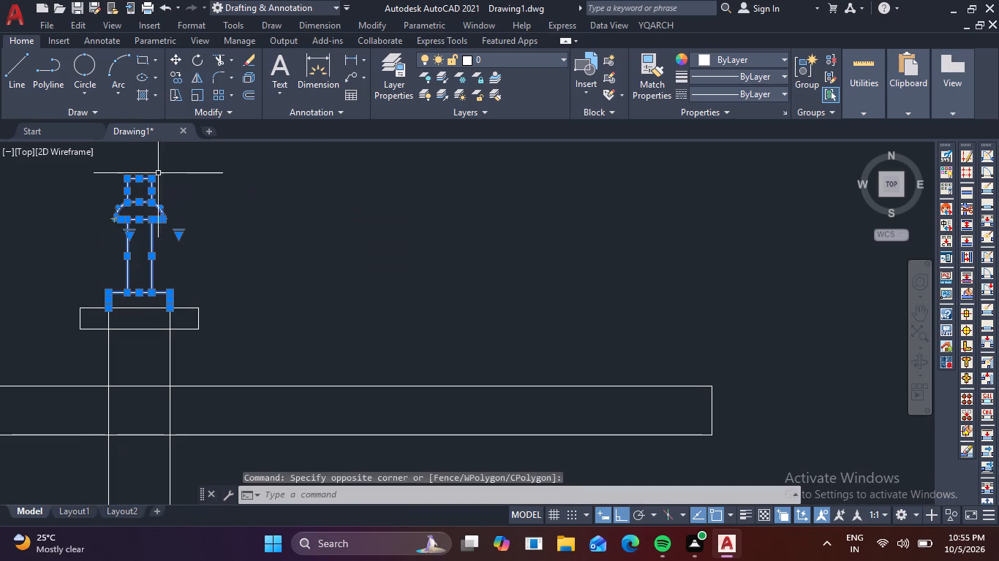
key("c")
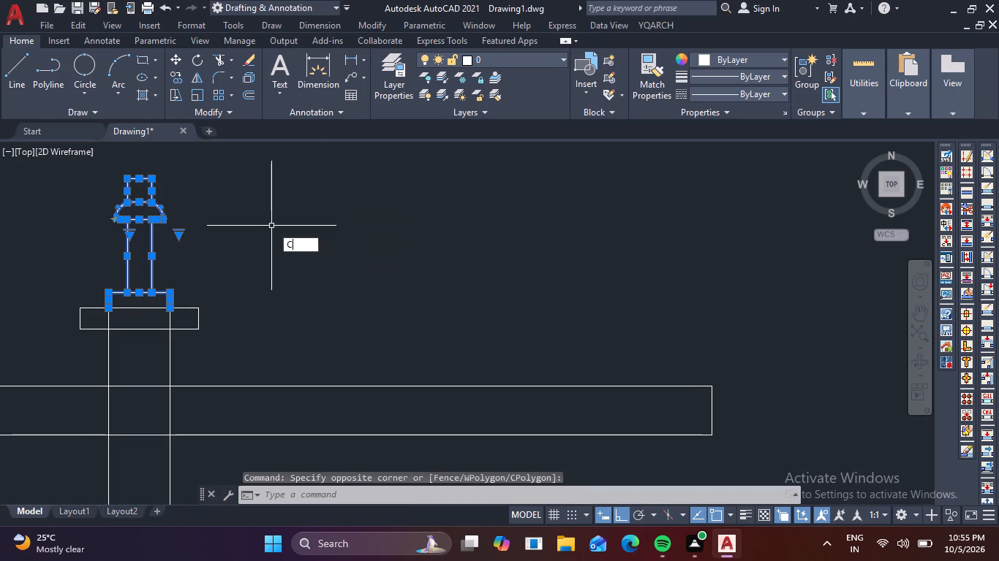
key("o")
key("space")
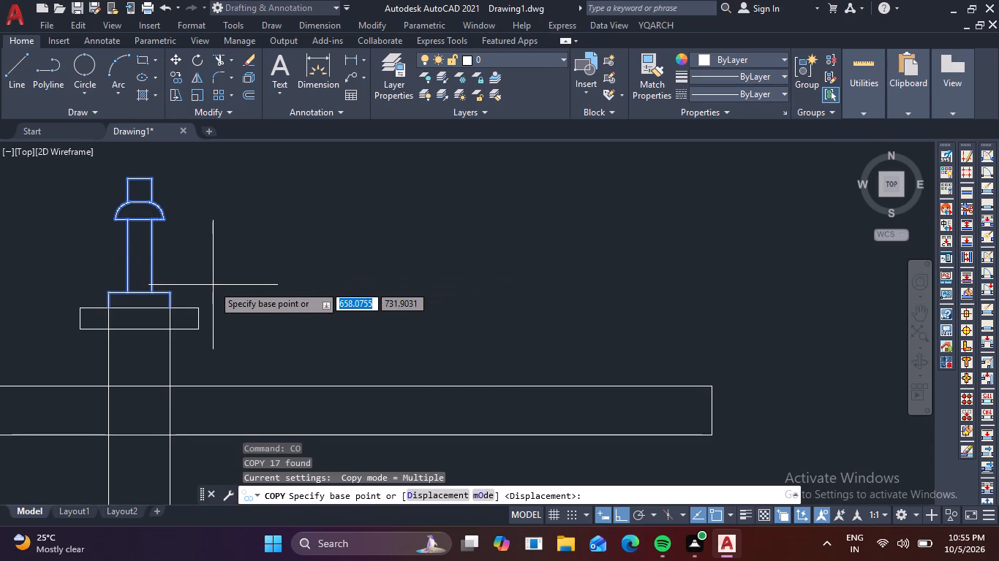
left_click(171, 305)
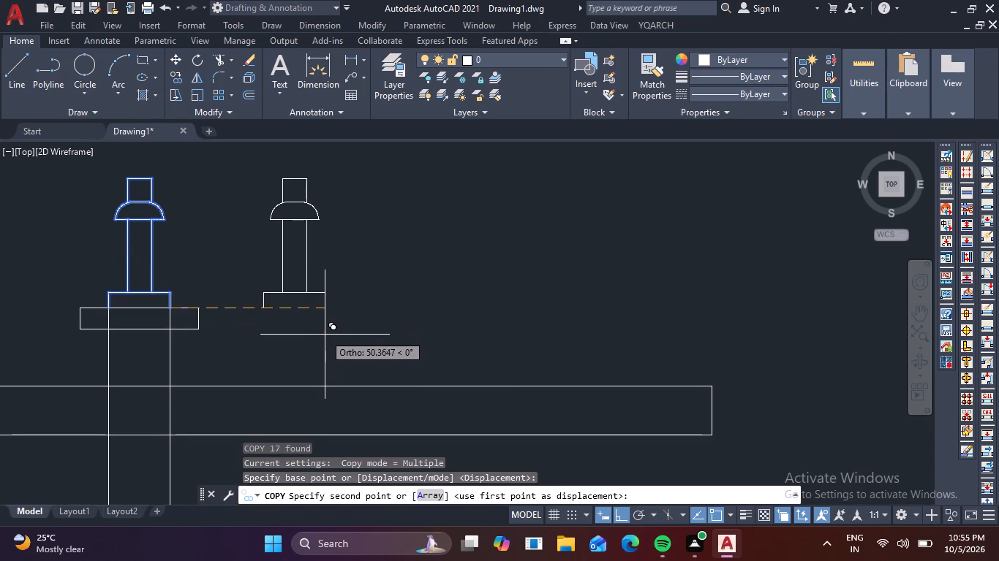
key("F8")
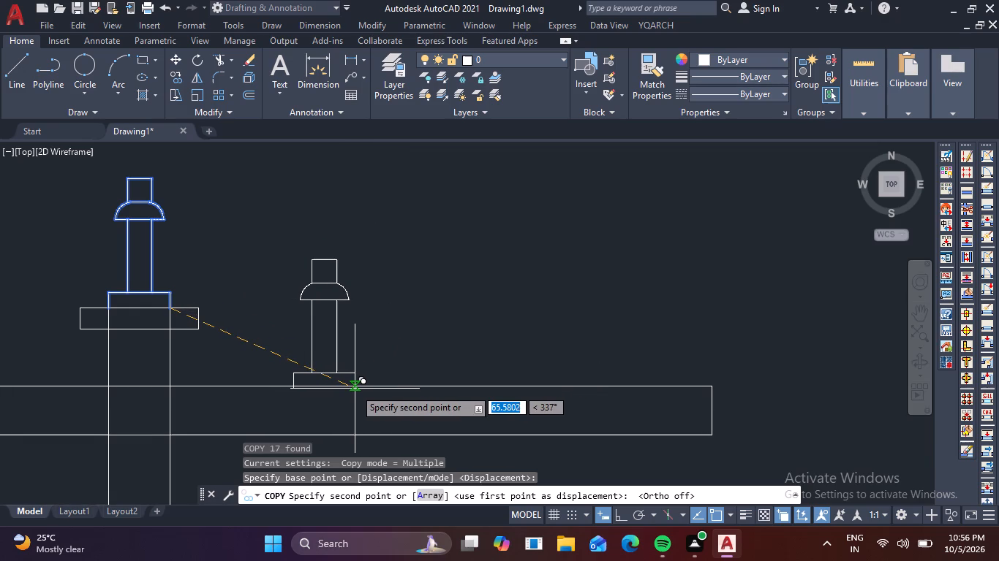
left_click(355, 389)
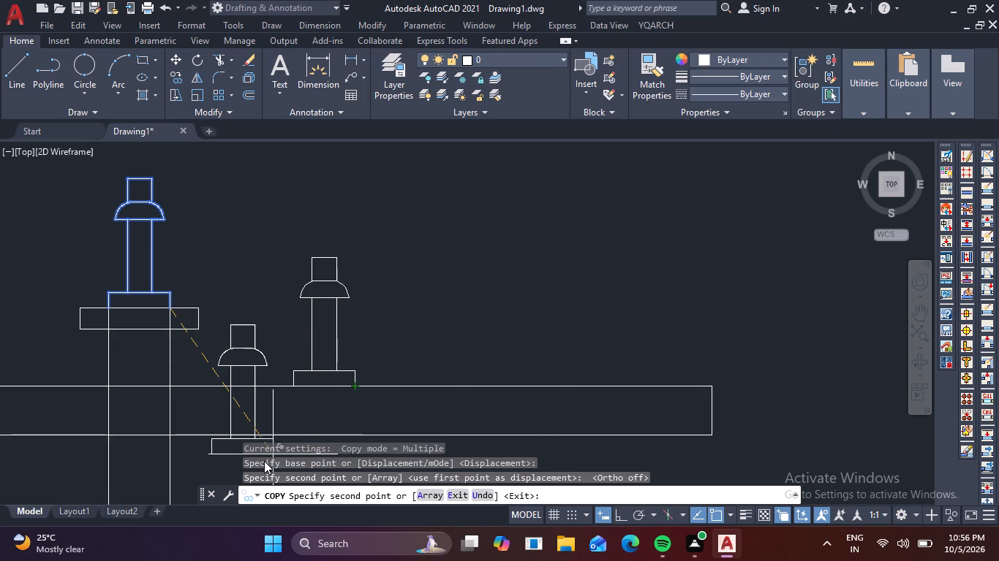
Place two more copies of the domed stem on the crossarm's top edge, one near its left end and one just left of the pole.
middle_click_drag(264, 461, 568, 413)
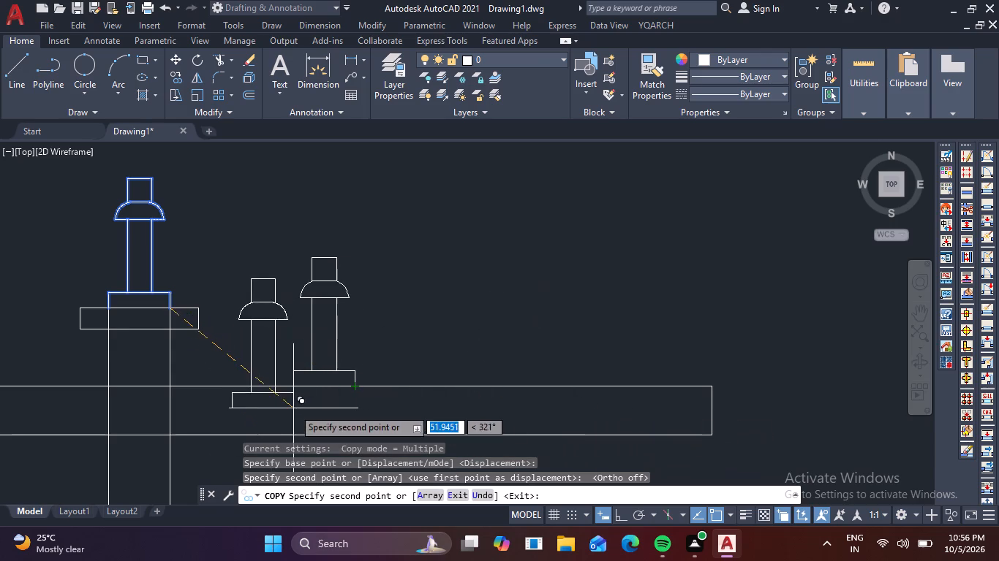
middle_click_drag(293, 408, 656, 334)
scroll(347, 353, "down", 2)
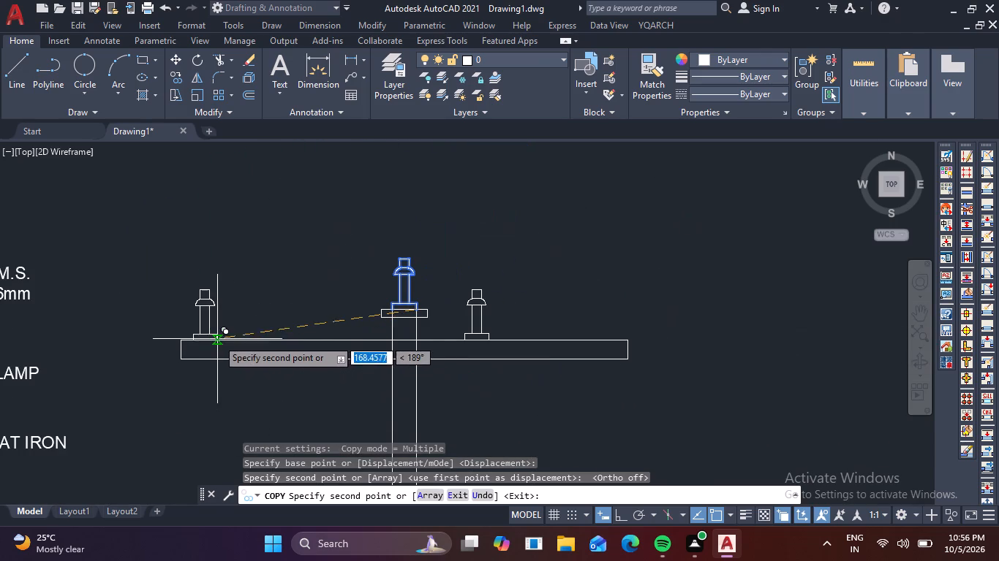
left_click(230, 341)
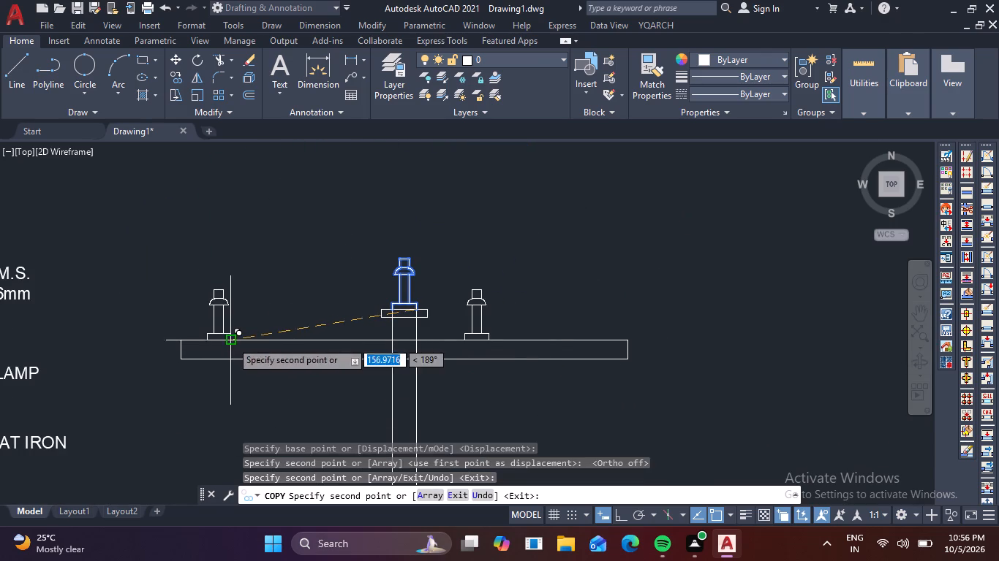
left_click(355, 339)
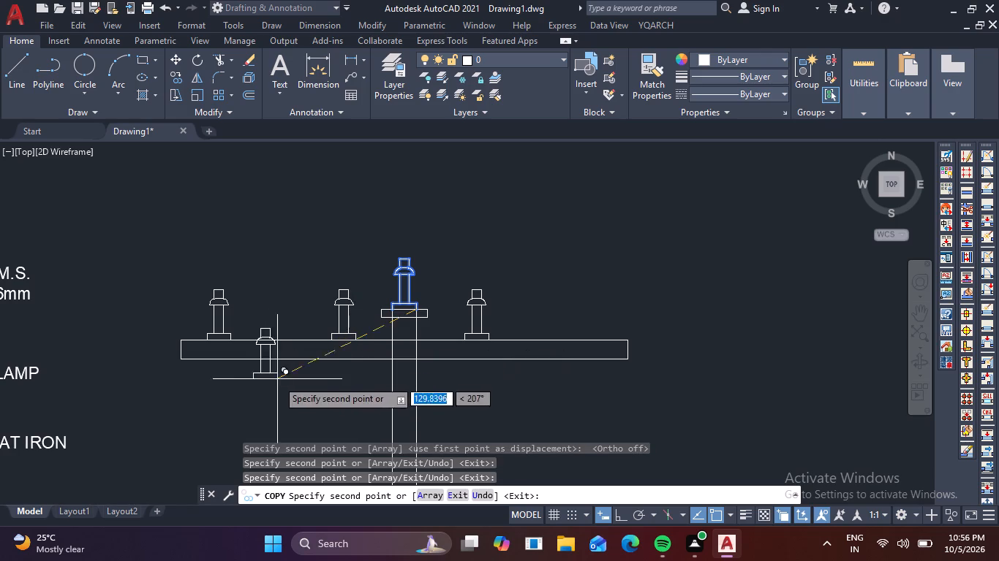
scroll(407, 383, "down", 3)
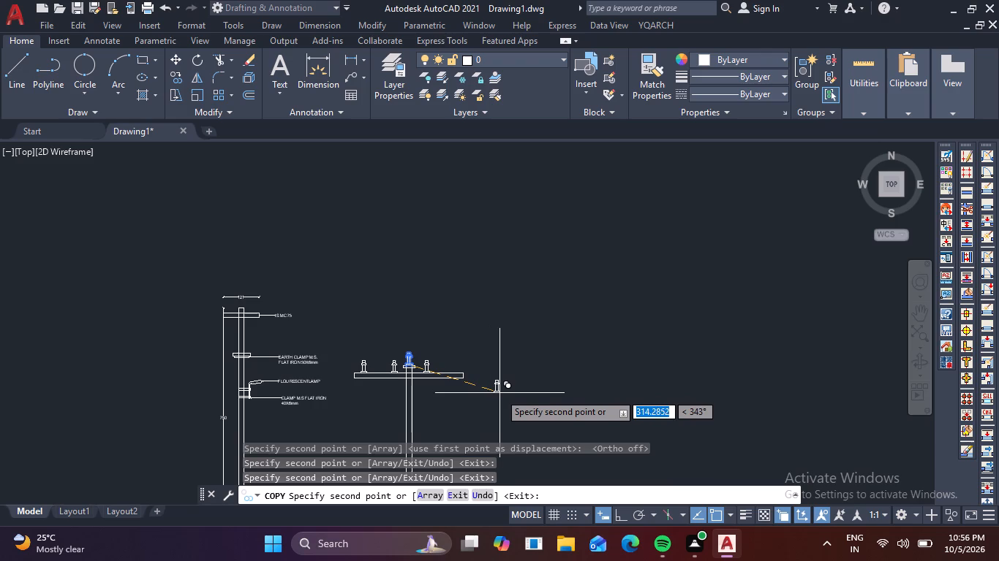
key("Escape")
scroll(438, 378, "up", 4)
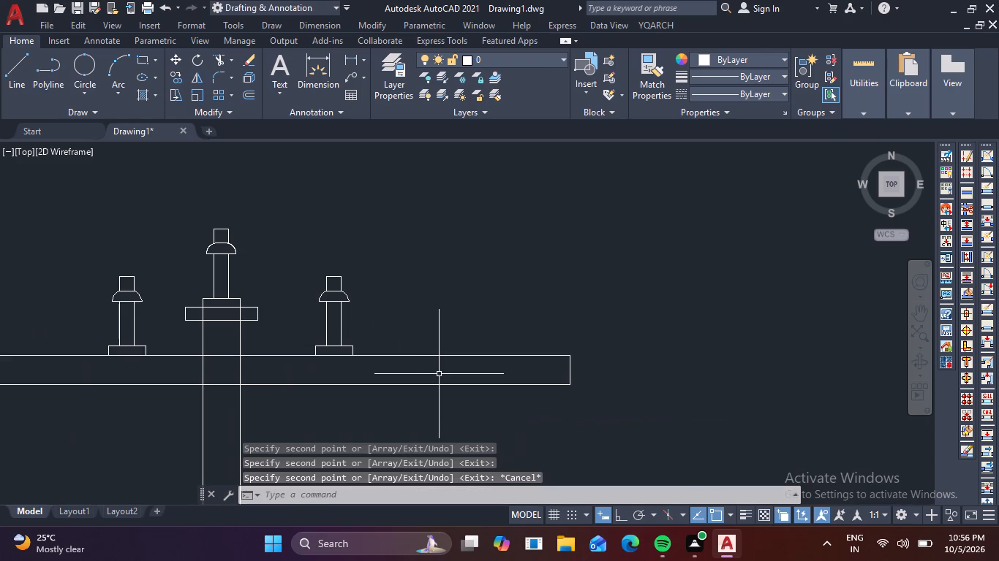
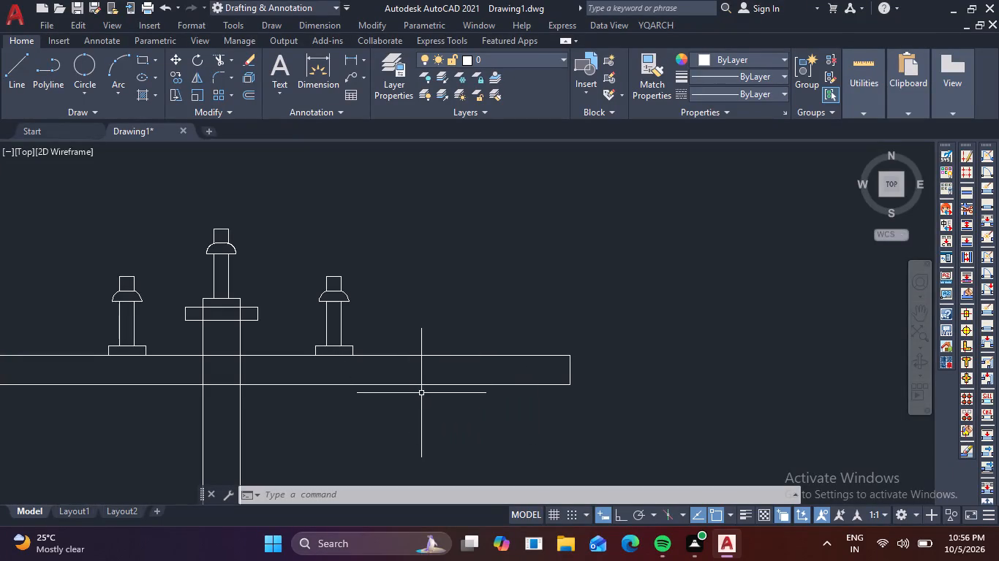
Draw two vertical lines across the crossarm's depth, continuing both edges of the pin below its base in the assembly beside the pole.
key("l")
key("space")
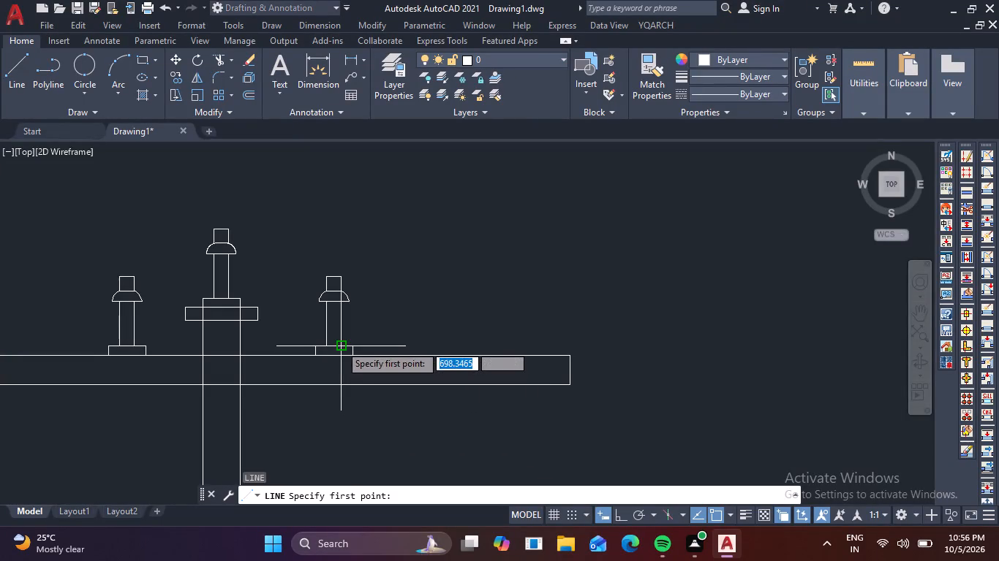
middle_click_drag(340, 345, 352, 278)
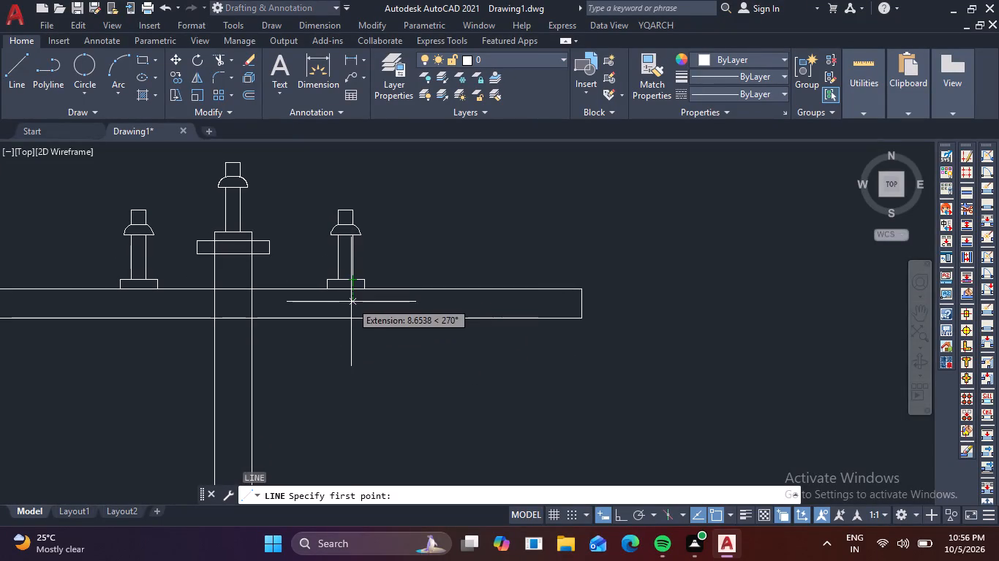
left_click(351, 289)
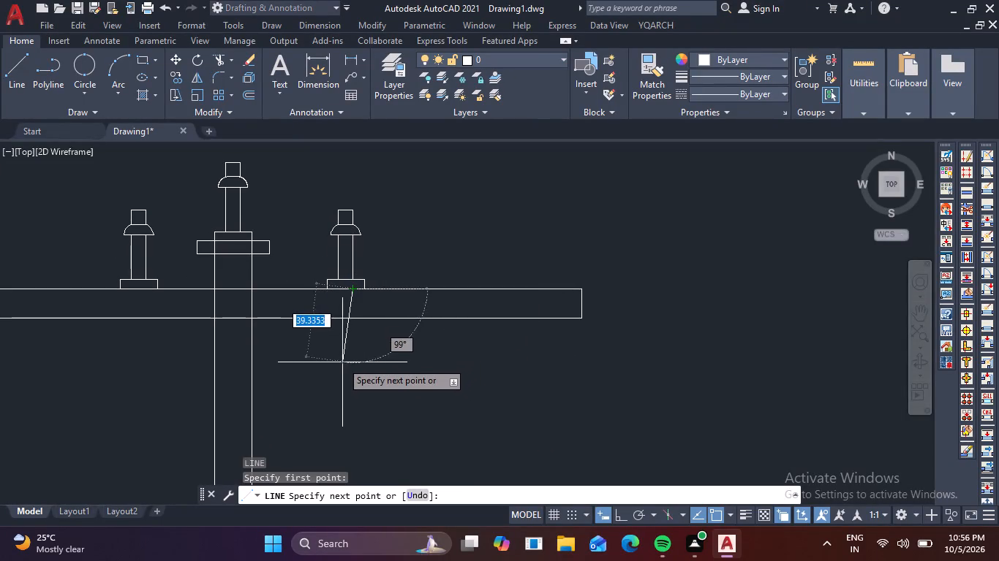
key("F8")
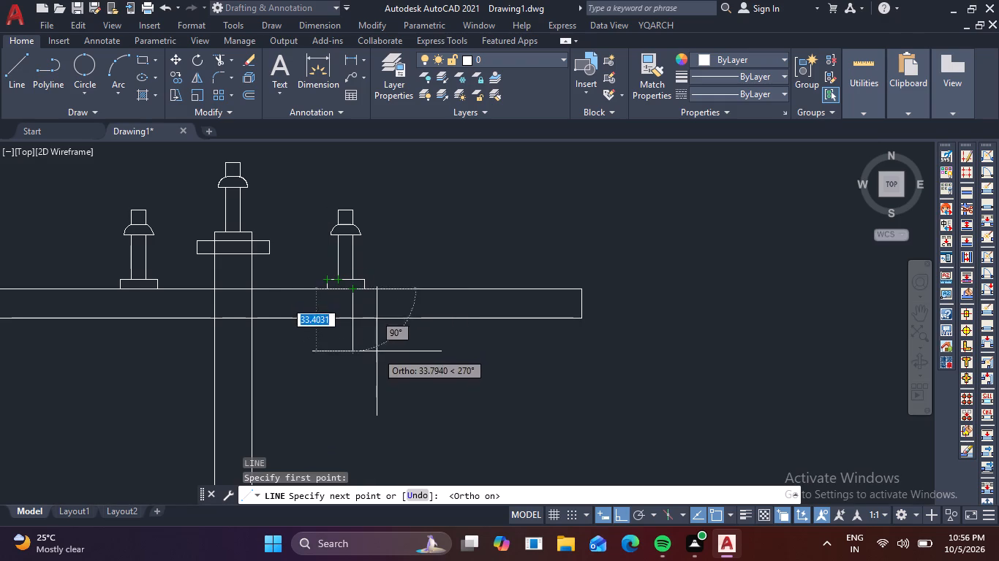
left_click(354, 319)
key("Escape")
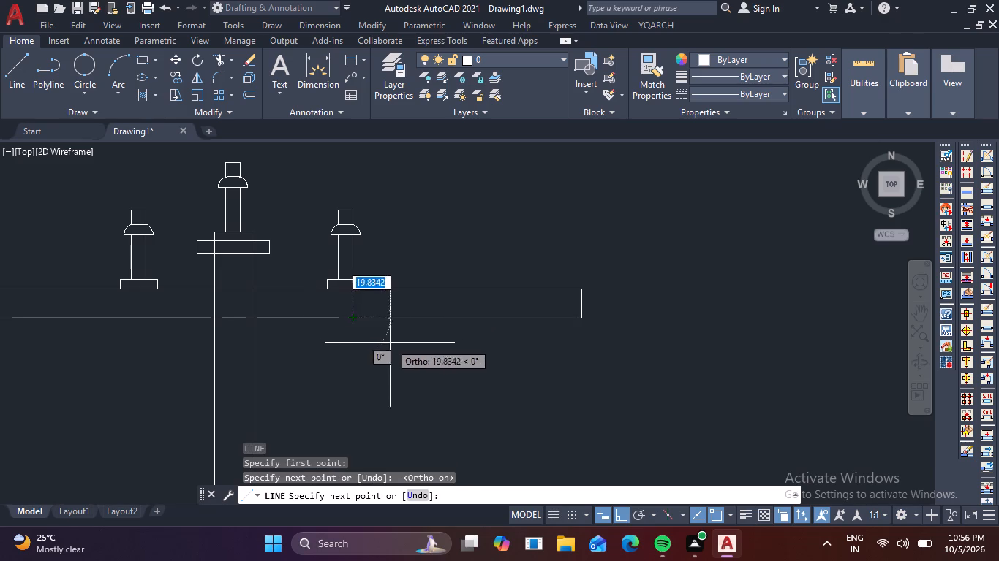
key("space")
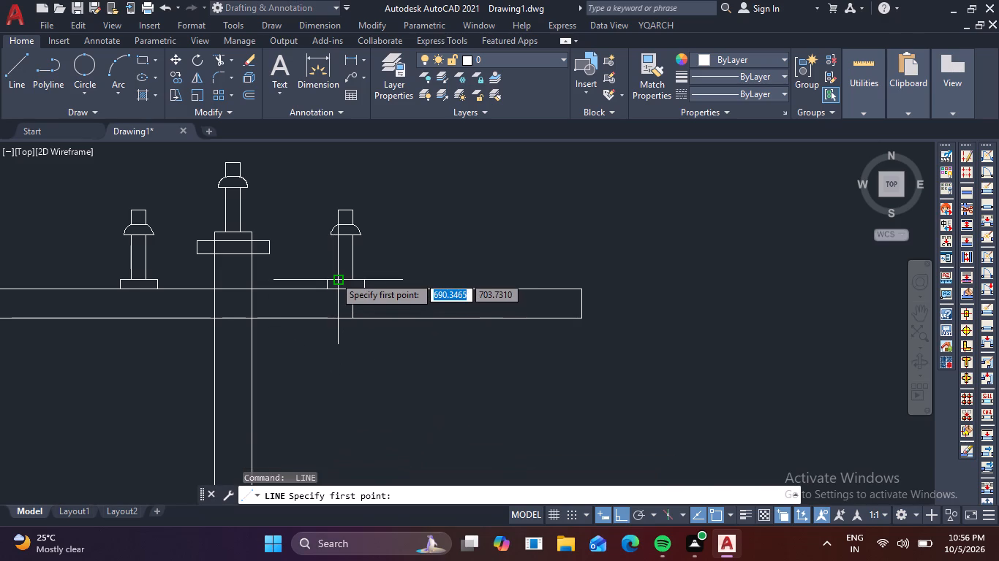
scroll(334, 276, "up", 2)
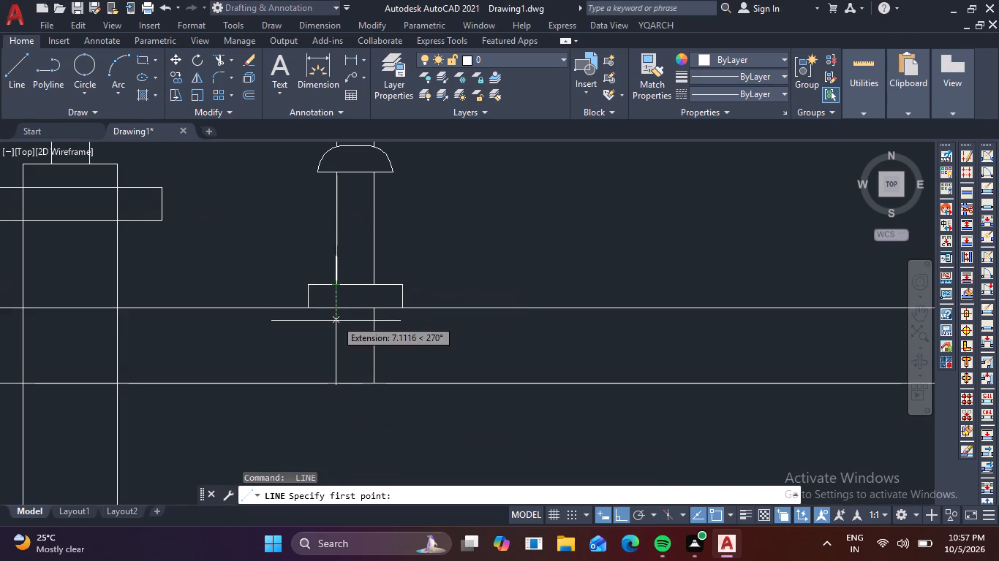
left_click(336, 310)
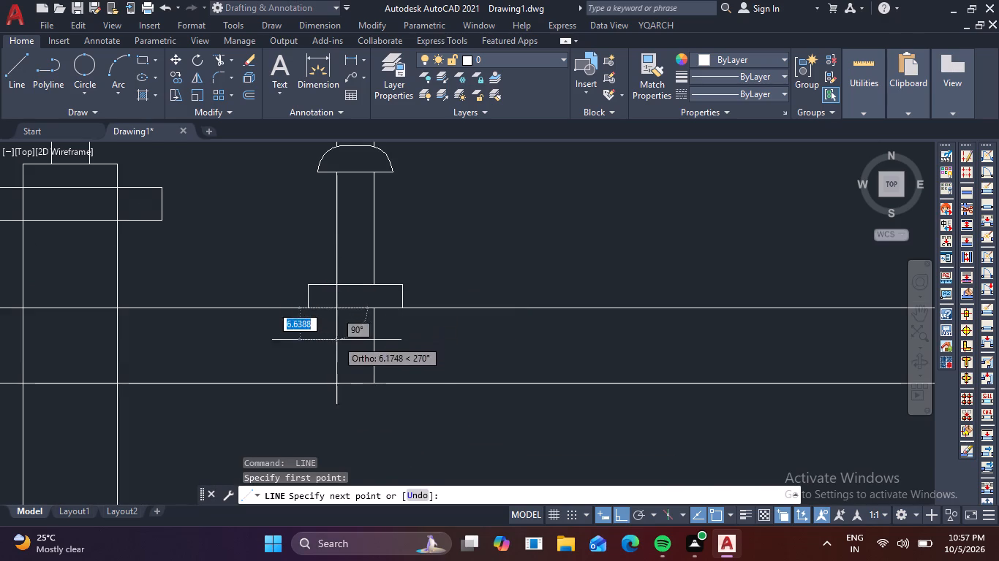
left_click(335, 386)
key("Escape")
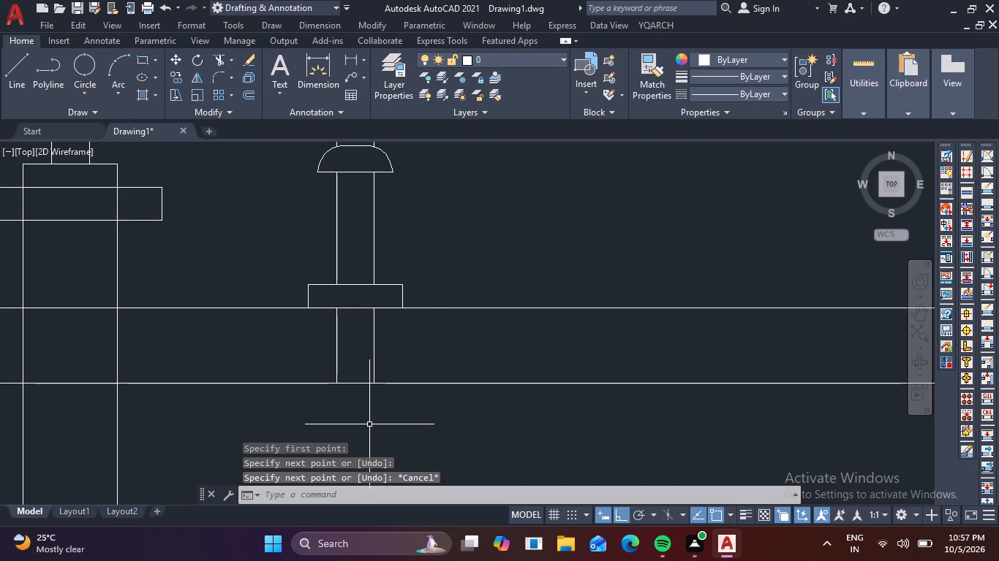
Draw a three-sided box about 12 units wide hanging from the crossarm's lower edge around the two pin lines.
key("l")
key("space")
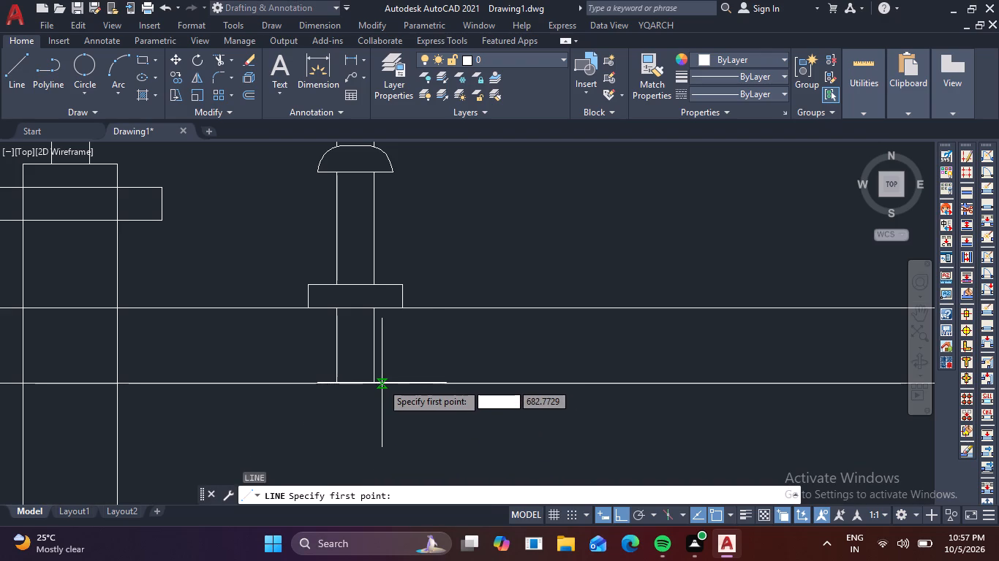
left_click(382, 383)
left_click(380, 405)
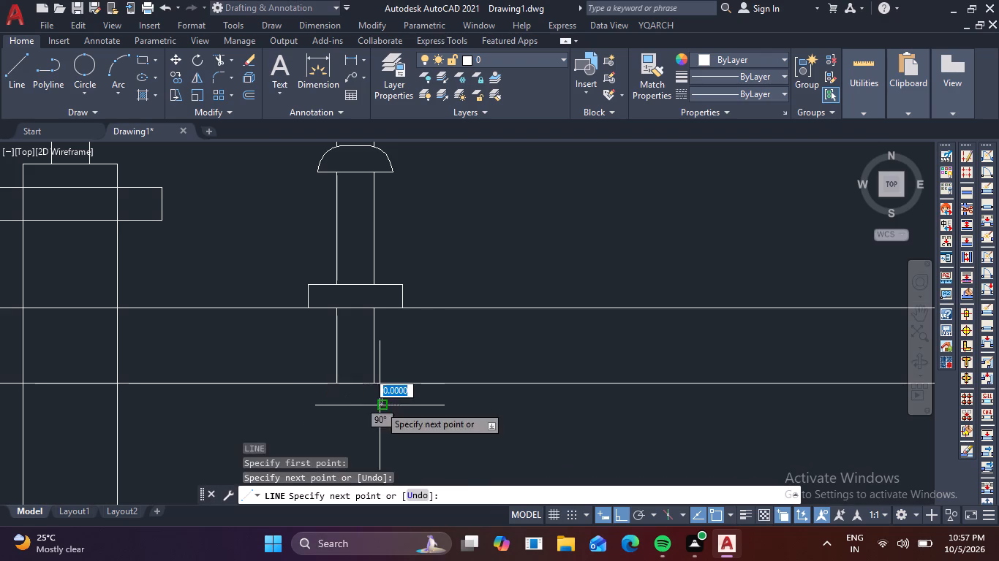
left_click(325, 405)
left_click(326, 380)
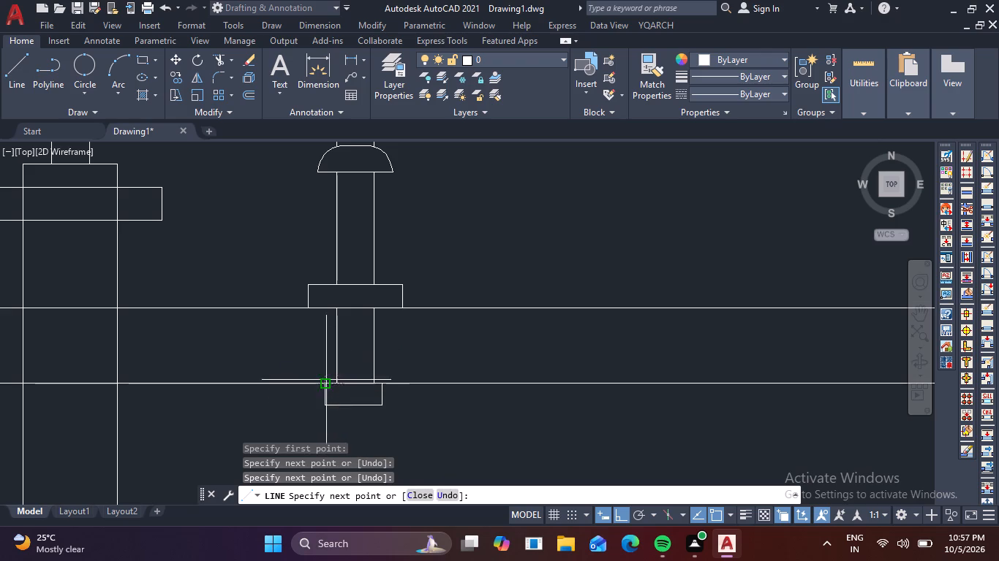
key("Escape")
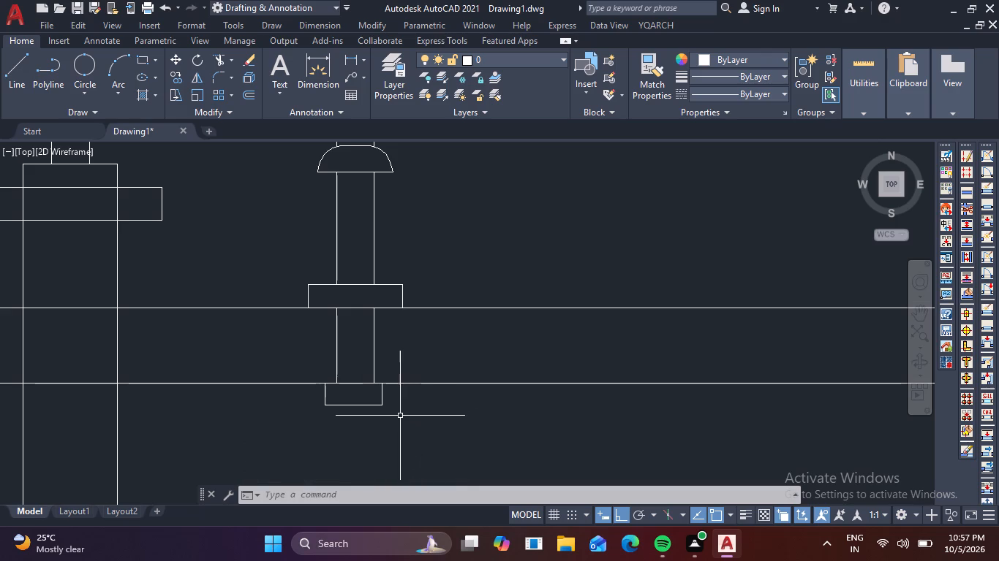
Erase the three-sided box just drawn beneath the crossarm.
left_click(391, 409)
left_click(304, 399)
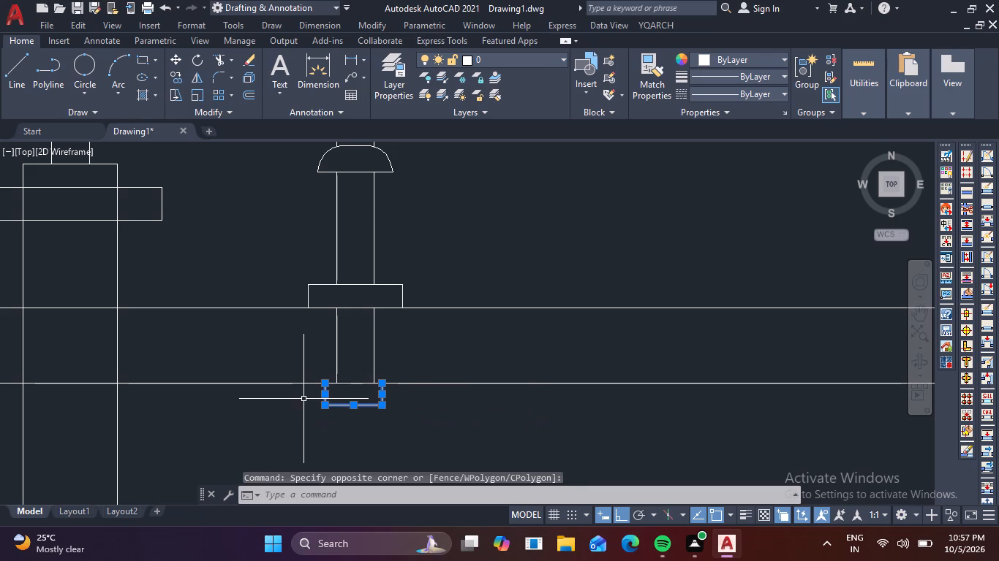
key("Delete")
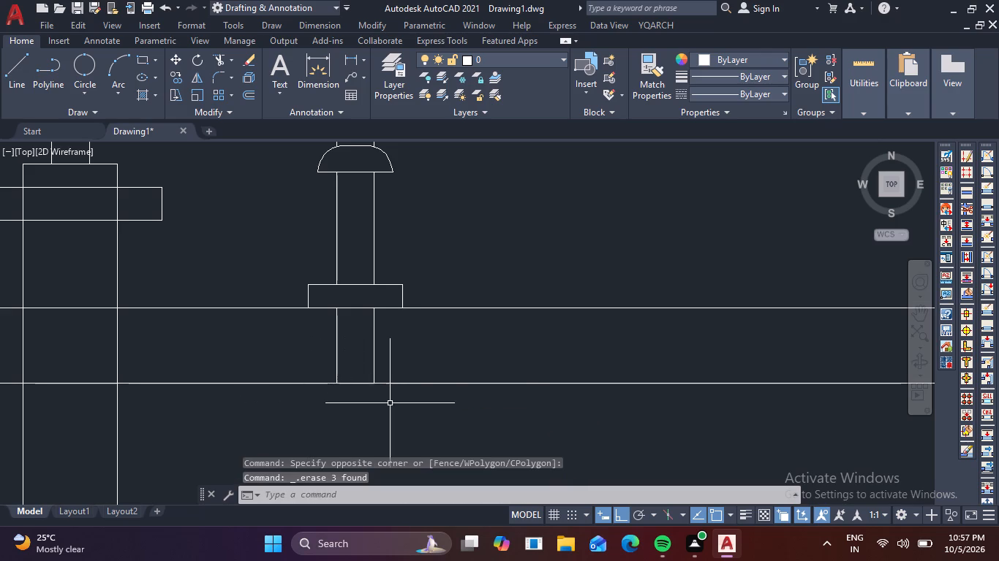
Draw a three-sided box 20 units wide under the crossarm's lower edge, aligned with the sides of the pin's base above.
type("L")
key("space")
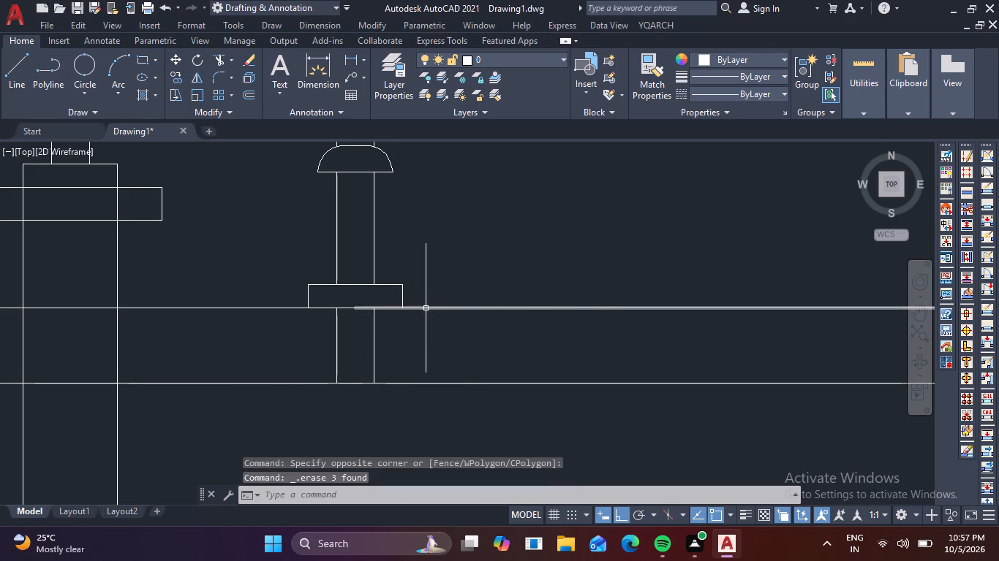
left_click(405, 386)
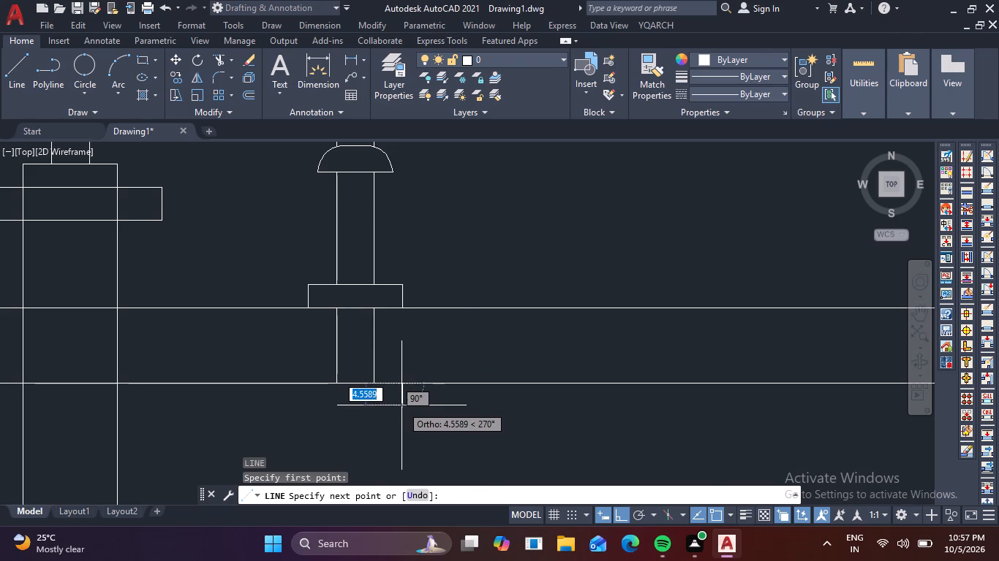
left_click(401, 415)
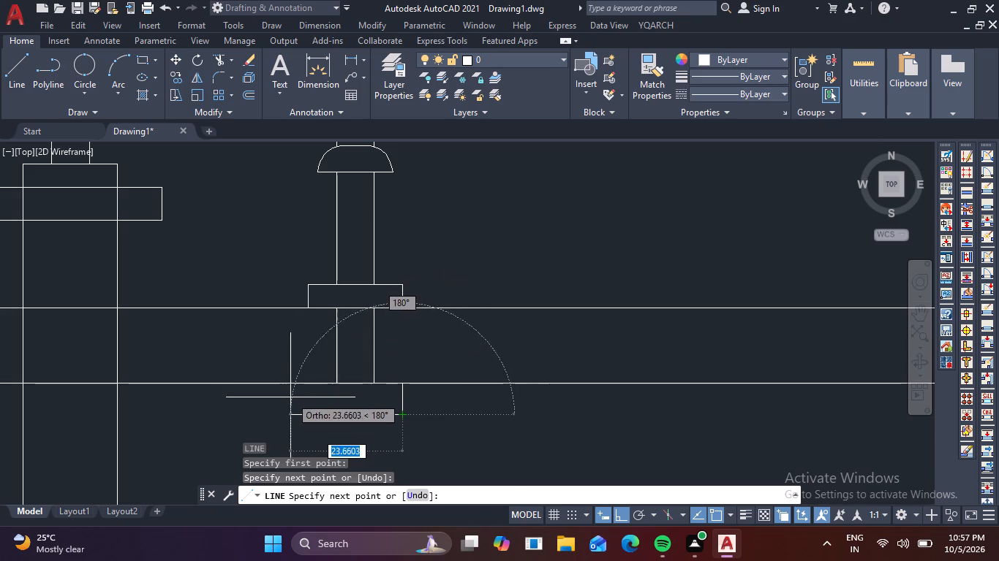
left_click(426, 495)
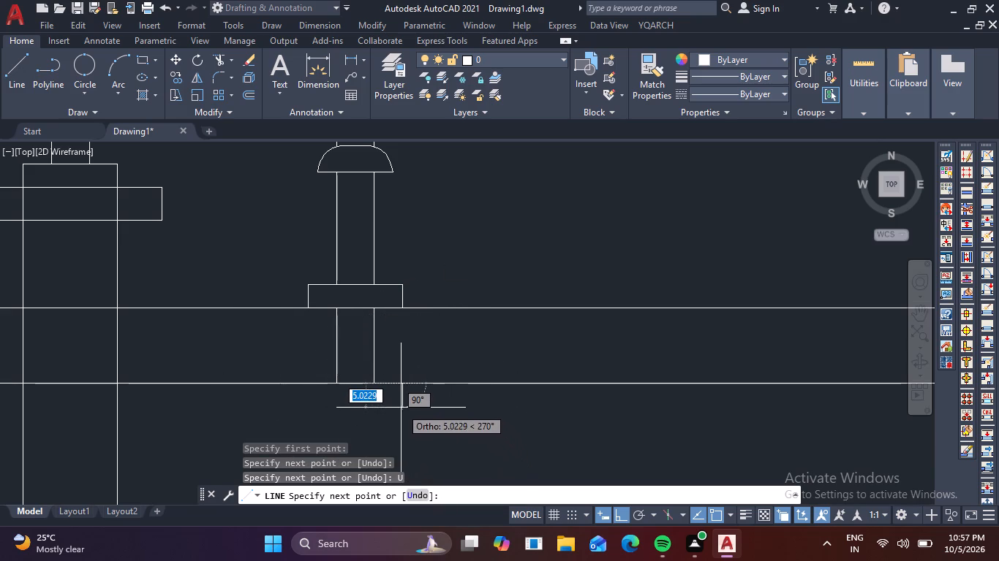
left_click(402, 402)
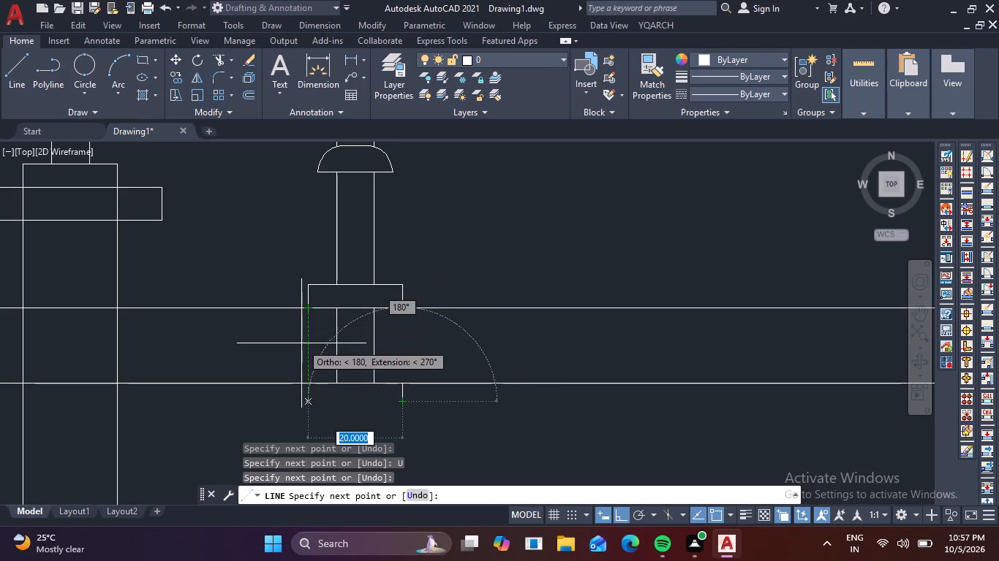
left_click(306, 403)
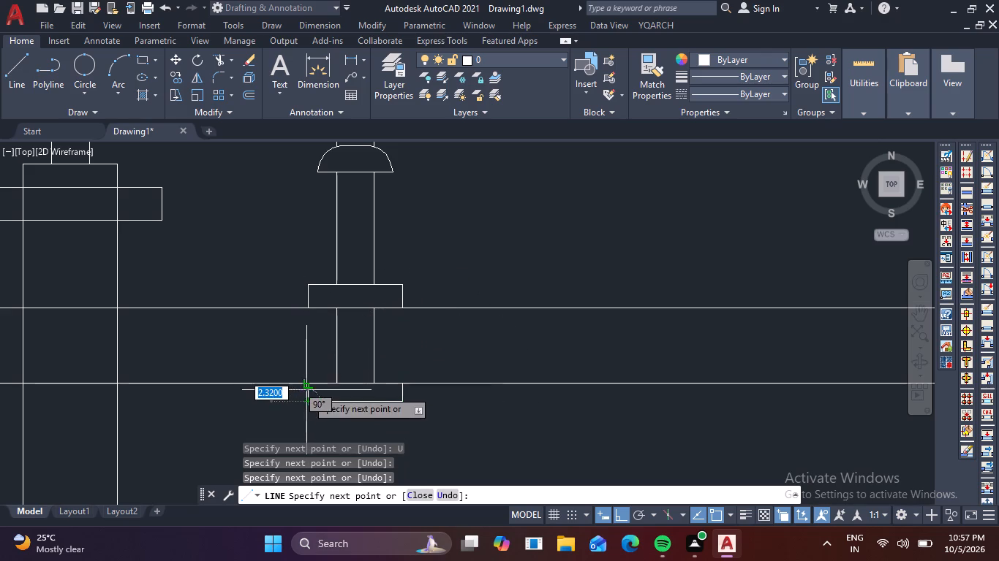
left_click(306, 386)
key("Escape")
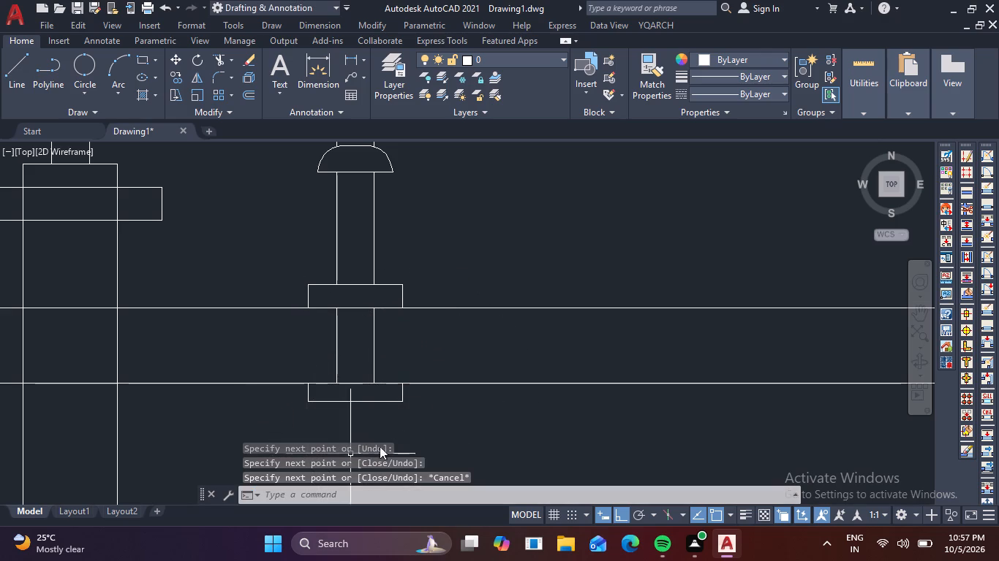
Draw a second, narrower three-sided box about 16 units wide and 3.9 units deep, centred under the 20-unit box.
key("l")
key("space")
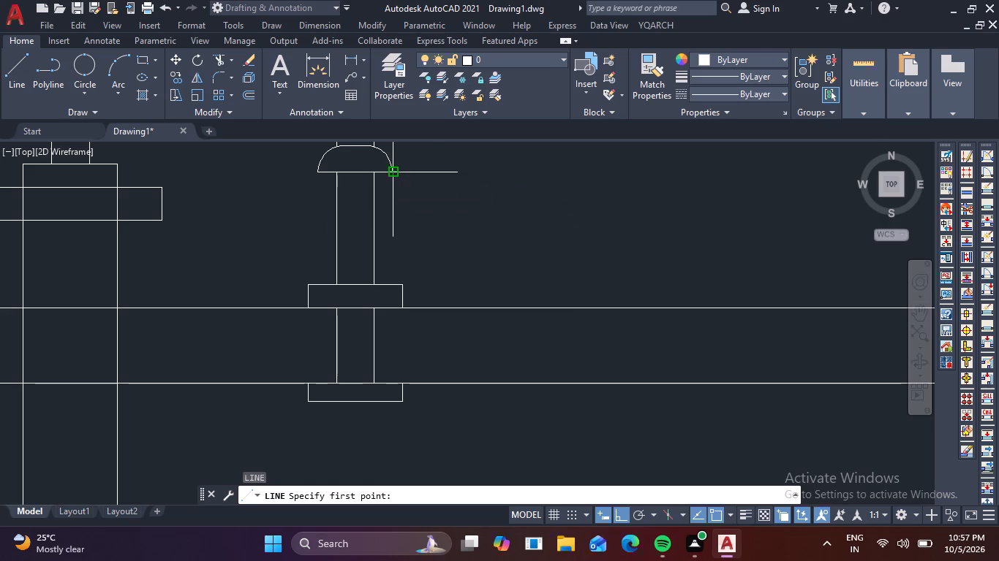
left_click(393, 403)
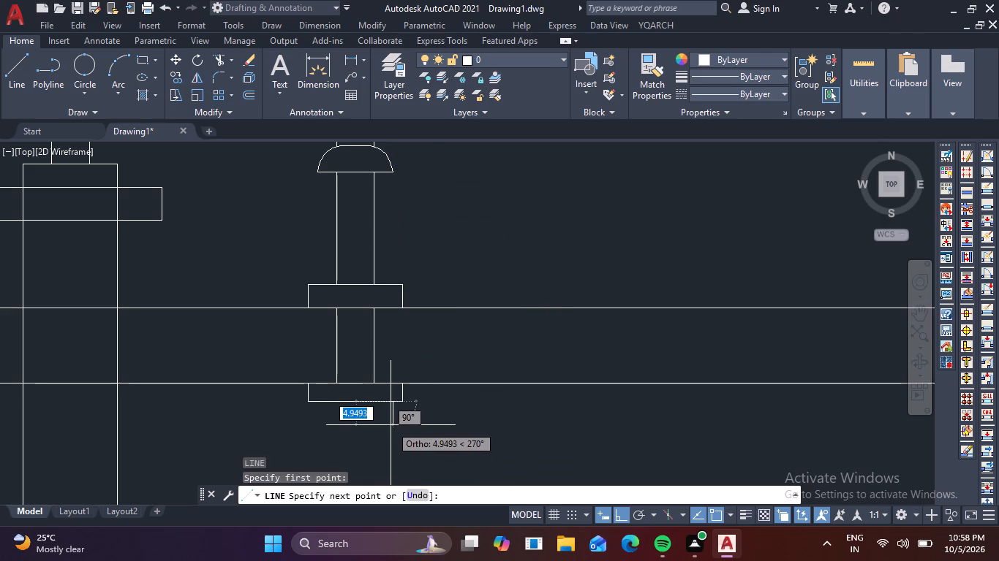
left_click(391, 420)
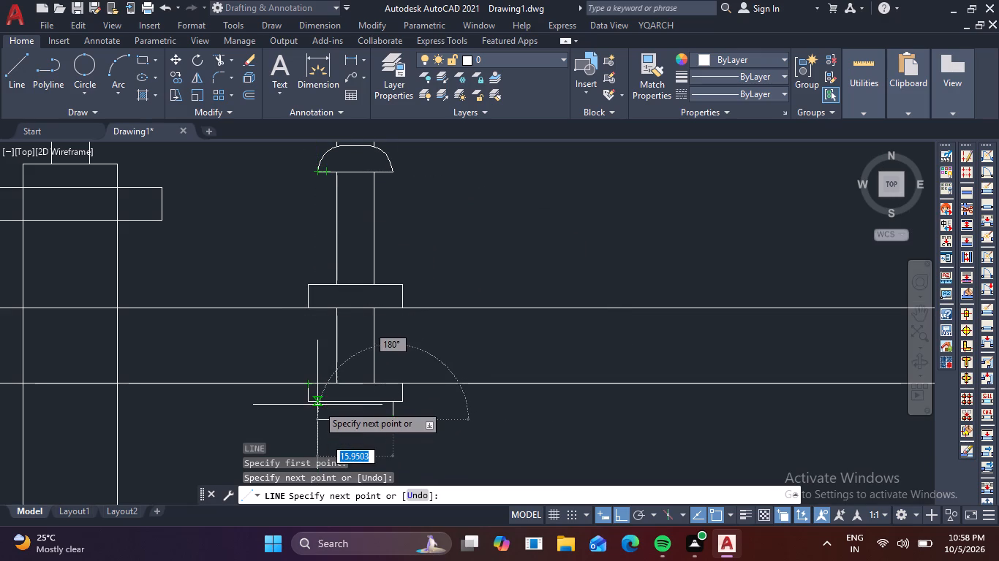
left_click(317, 422)
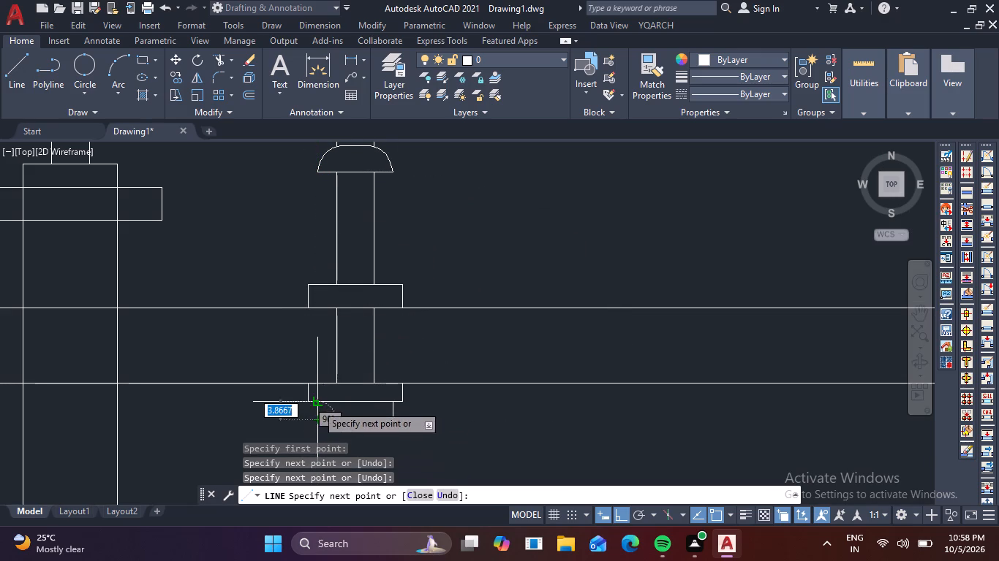
left_click(317, 403)
key("Escape")
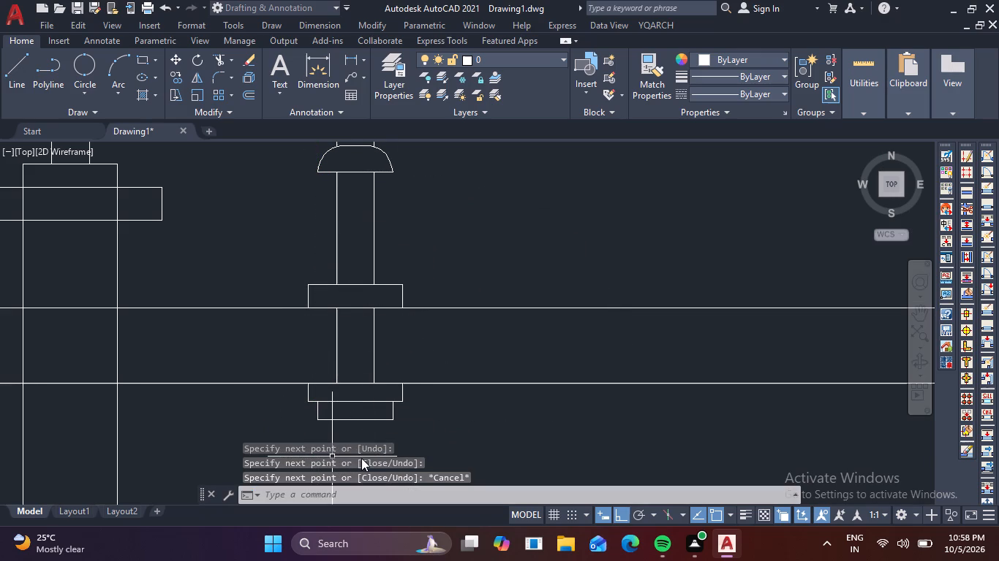
Draw a third three-sided box 8 units wide under the second box, in line with the pin's edges.
middle_click_drag(418, 401, 437, 328)
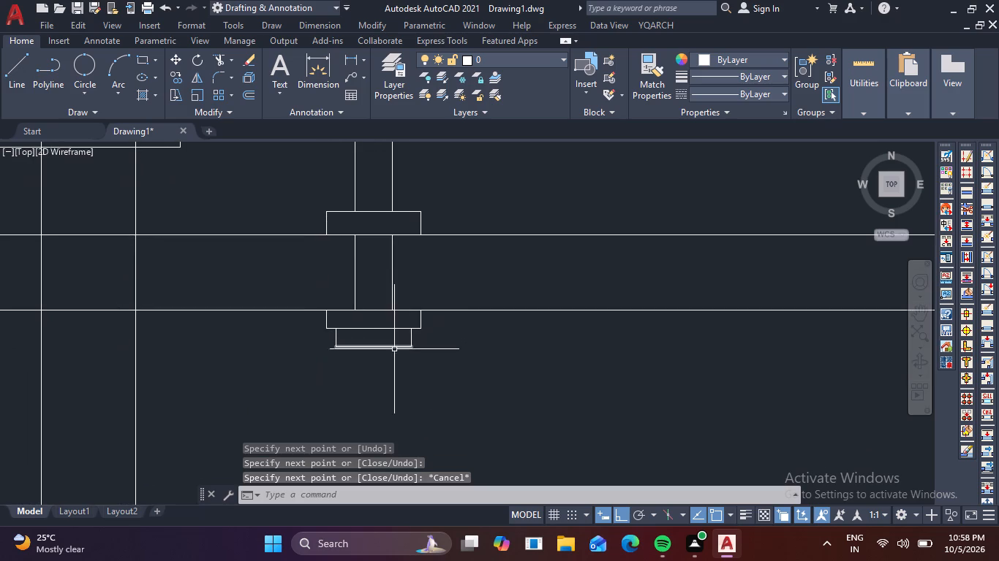
key("l")
key("space")
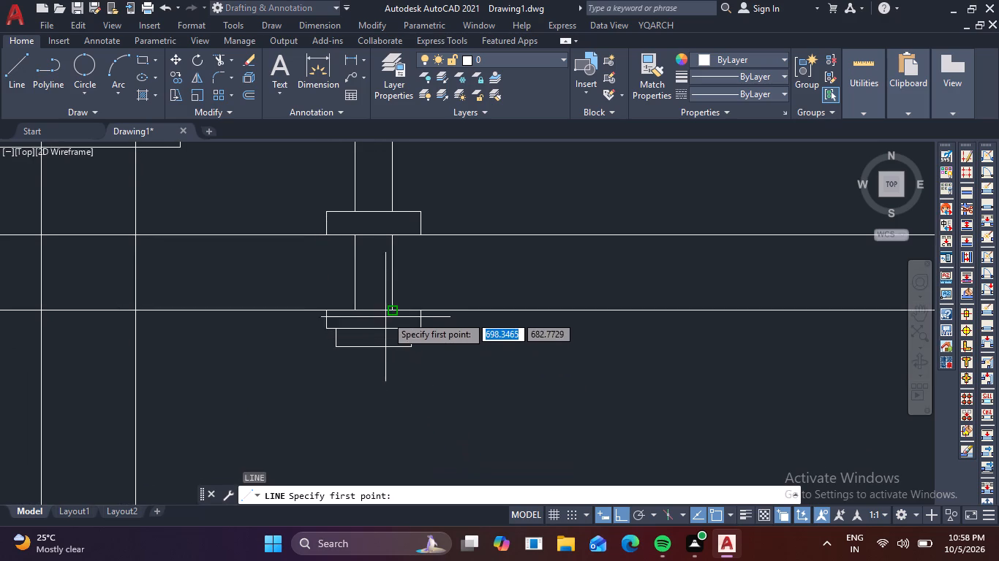
left_click(390, 350)
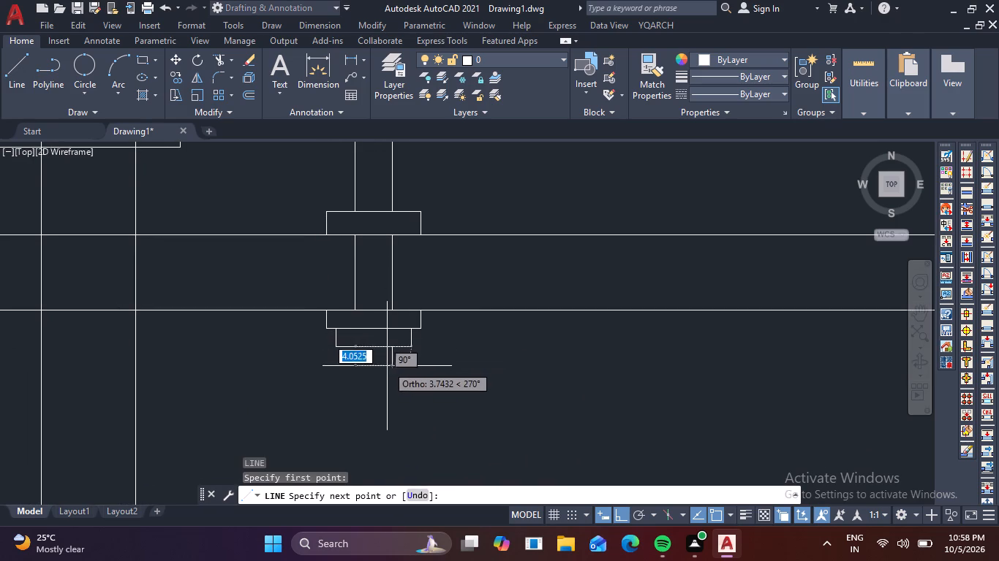
left_click(383, 368)
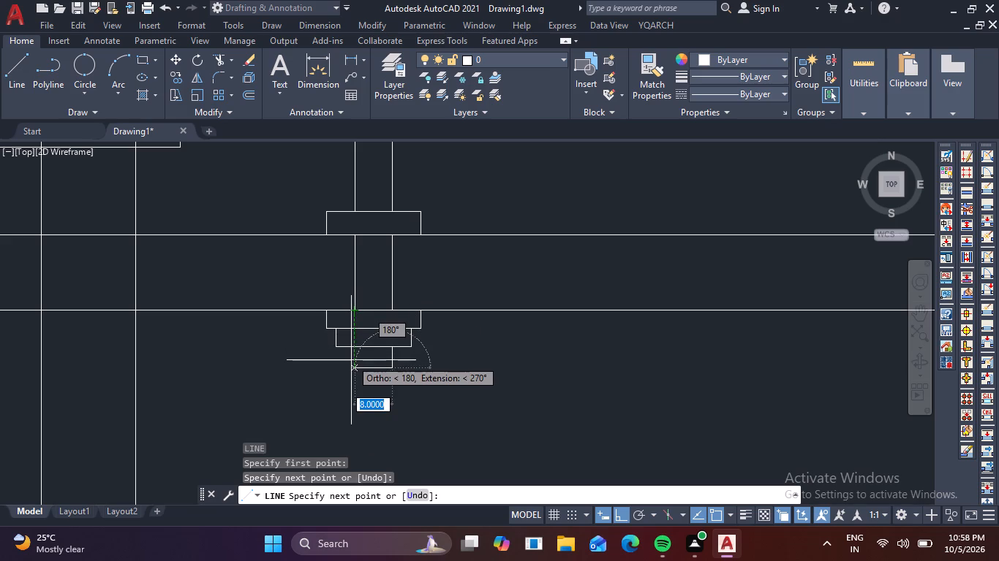
left_click(355, 369)
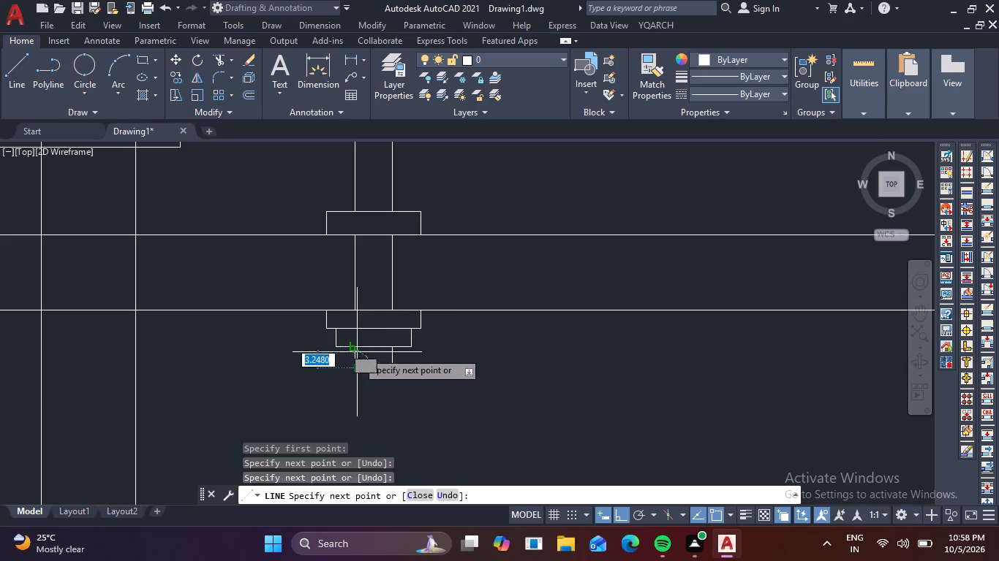
left_click(361, 350)
key("Escape")
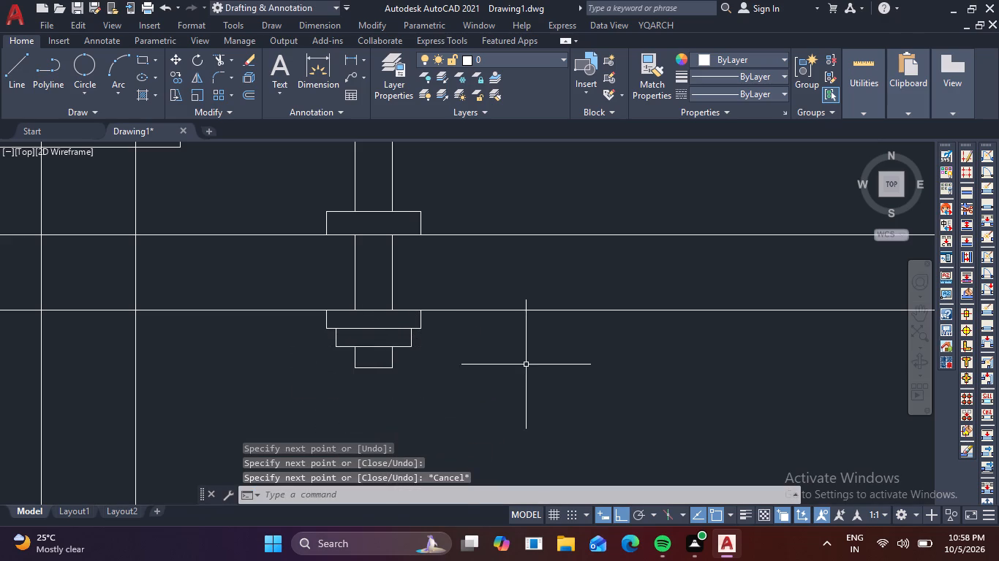
Copy the through-pin lines and the three stepped fastening boxes under the crossarm to the two insulators on the pole's other side.
scroll(527, 365, "down", 4)
scroll(513, 381, "up", 4)
left_click(490, 303)
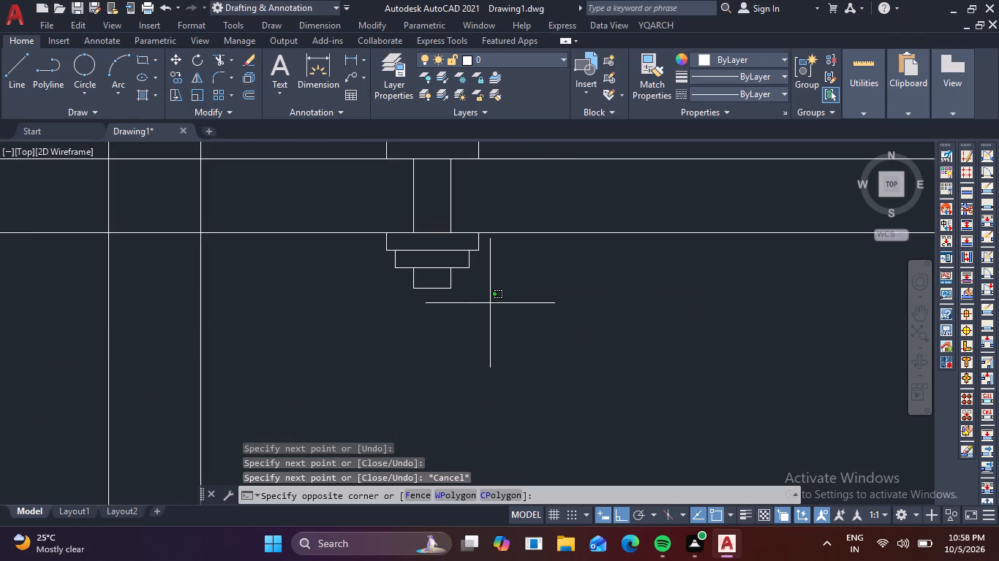
left_click(378, 245)
left_click(464, 202)
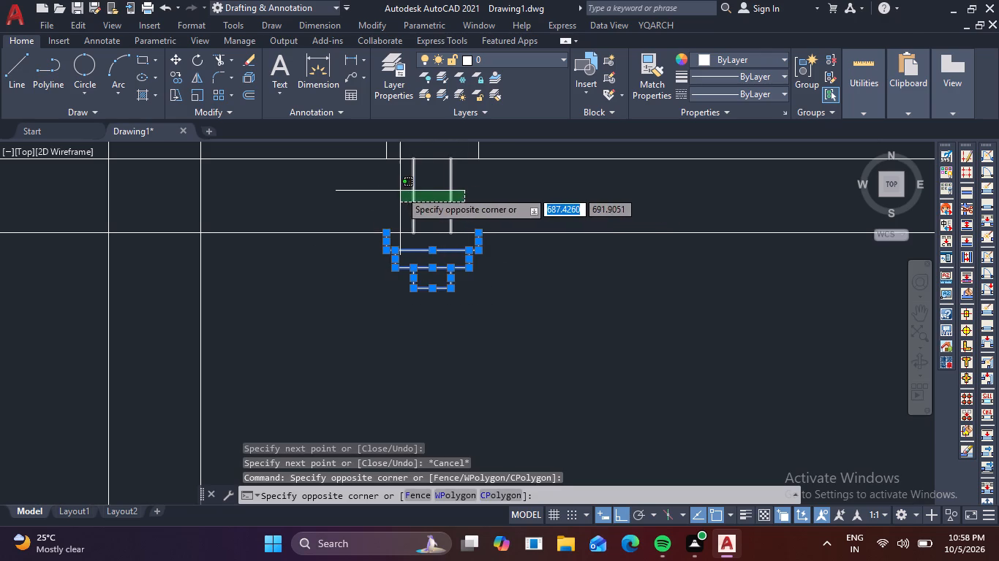
left_click(400, 191)
scroll(524, 216, "down", 1)
middle_click_drag(524, 208, 518, 291)
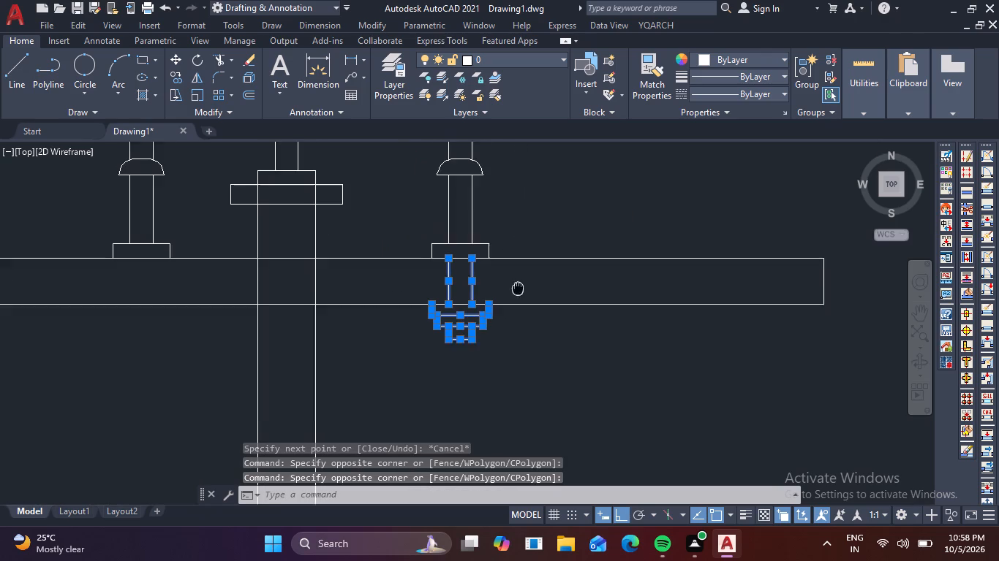
middle_click_drag(518, 291, 516, 302)
key("c")
key("o")
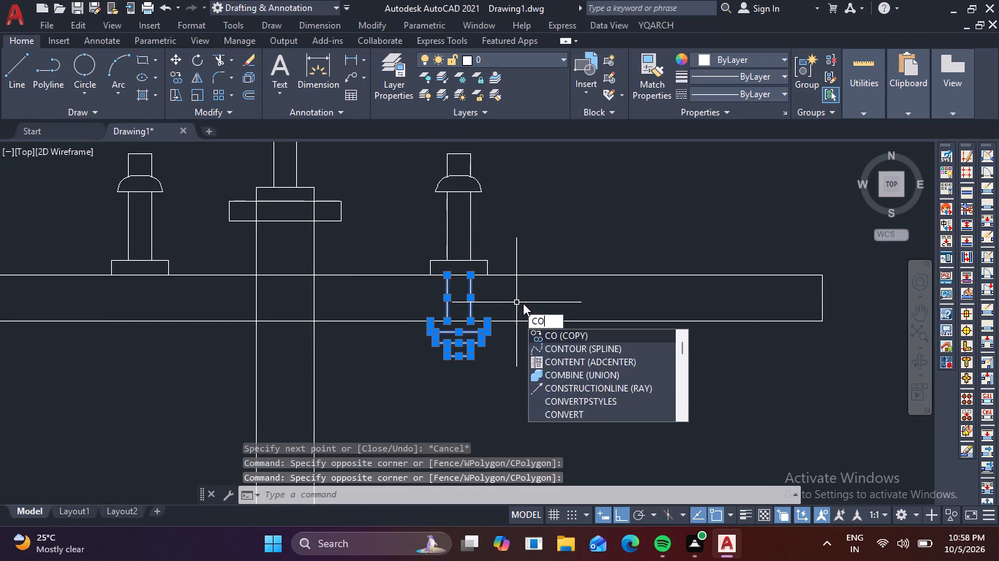
key("space")
left_click(469, 258)
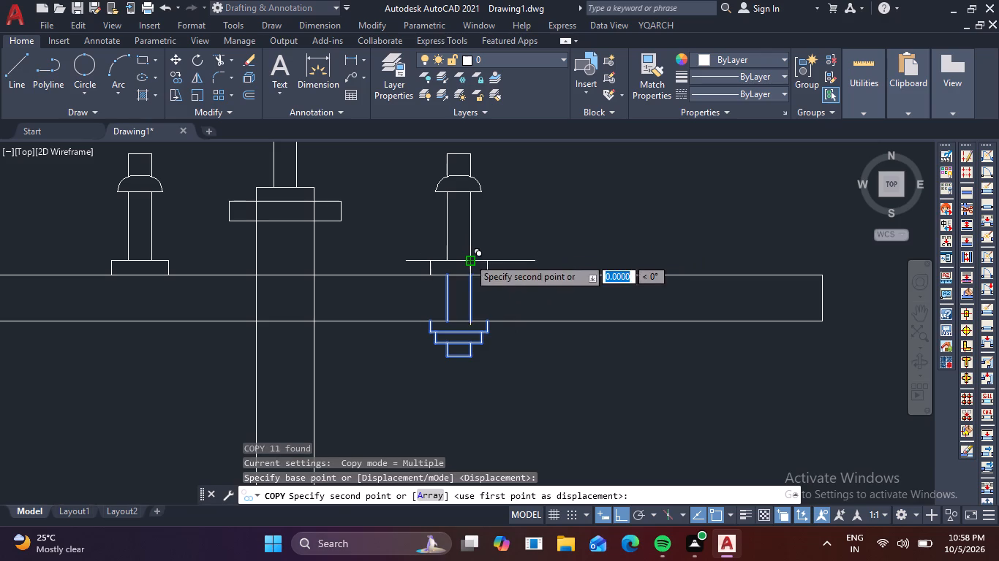
left_click(154, 262)
middle_click_drag(90, 255, 399, 267)
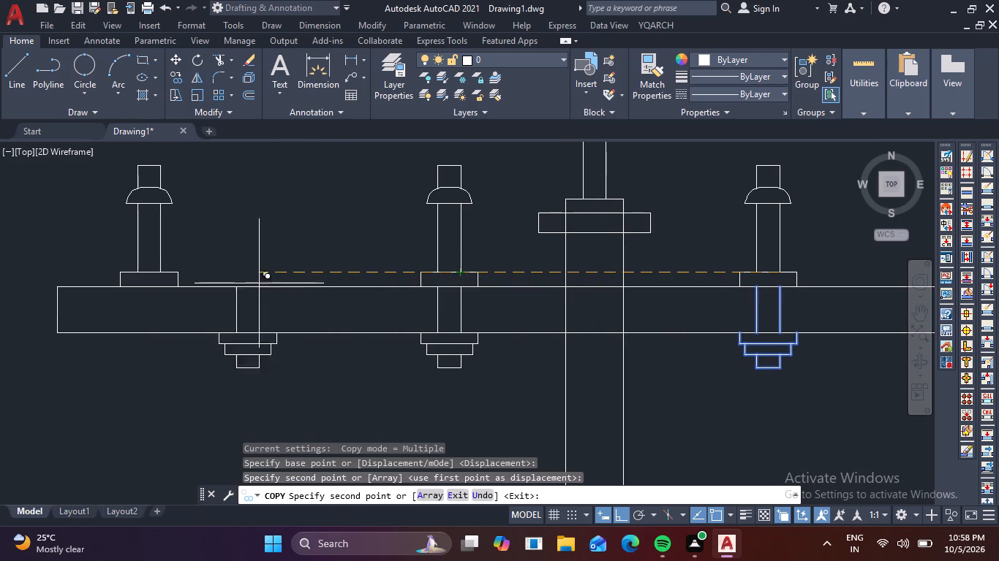
left_click(159, 272)
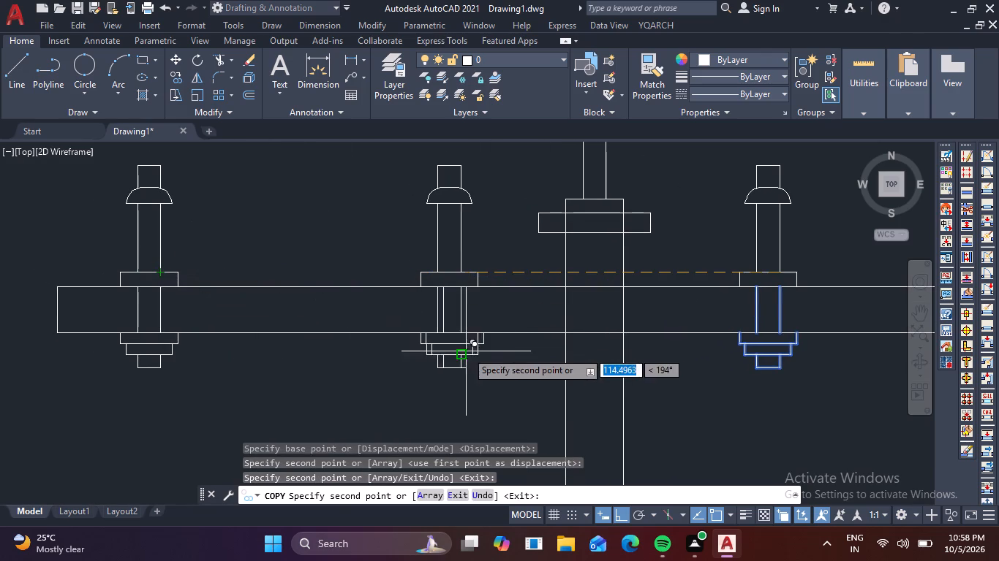
Place another copy of the through-pin and fastening parts near the crossarm's free right end, about 94.7 units horizontally from the original.
middle_click_drag(747, 365, 339, 306)
scroll(747, 365, "down", 1)
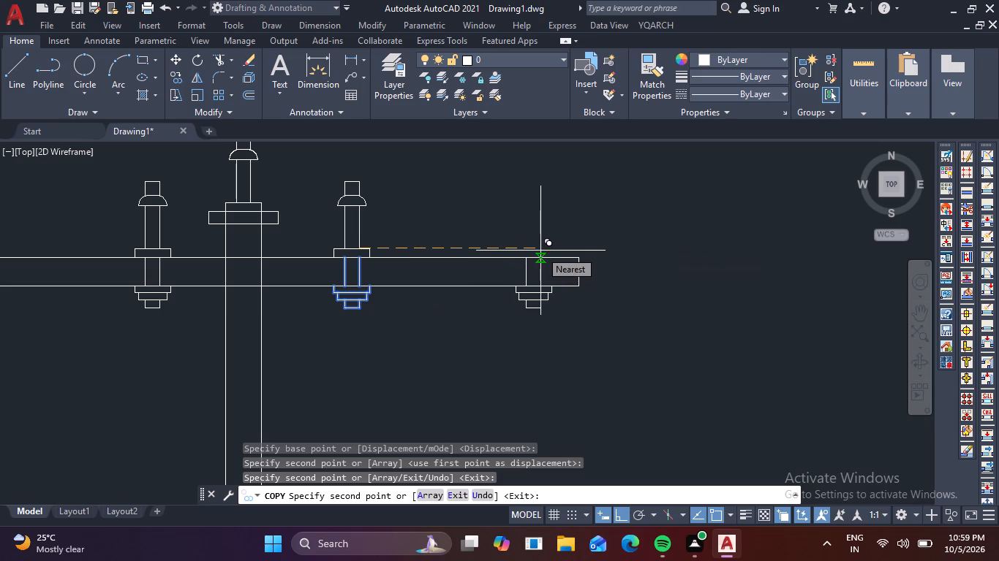
left_click(540, 251)
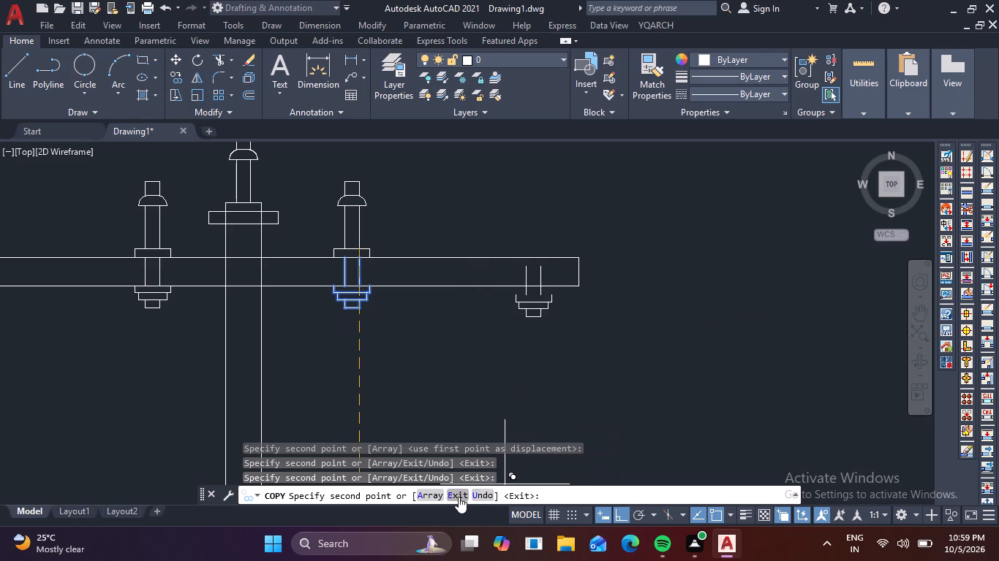
left_click(483, 491)
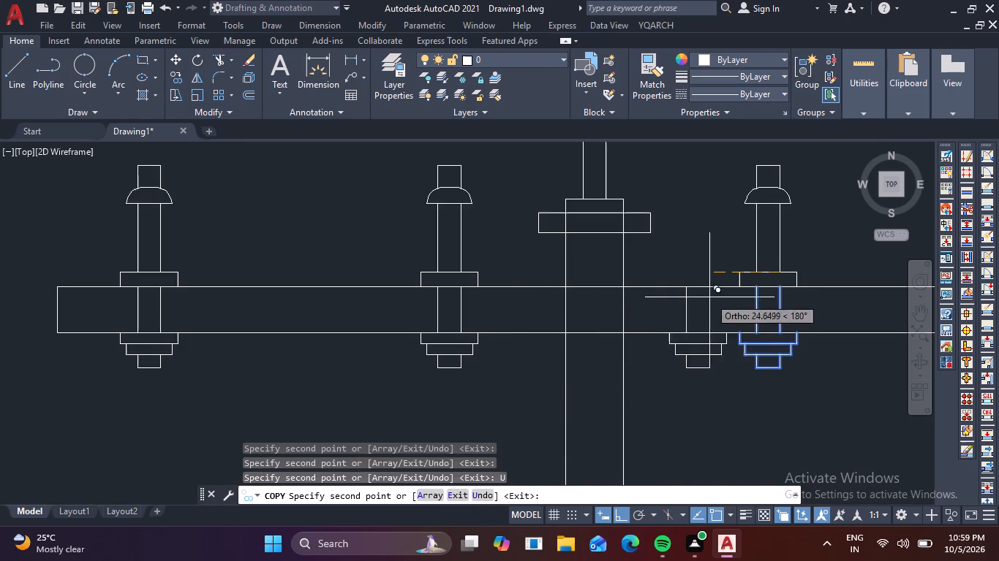
scroll(766, 317, "down", 2)
middle_click_drag(631, 308, 542, 300)
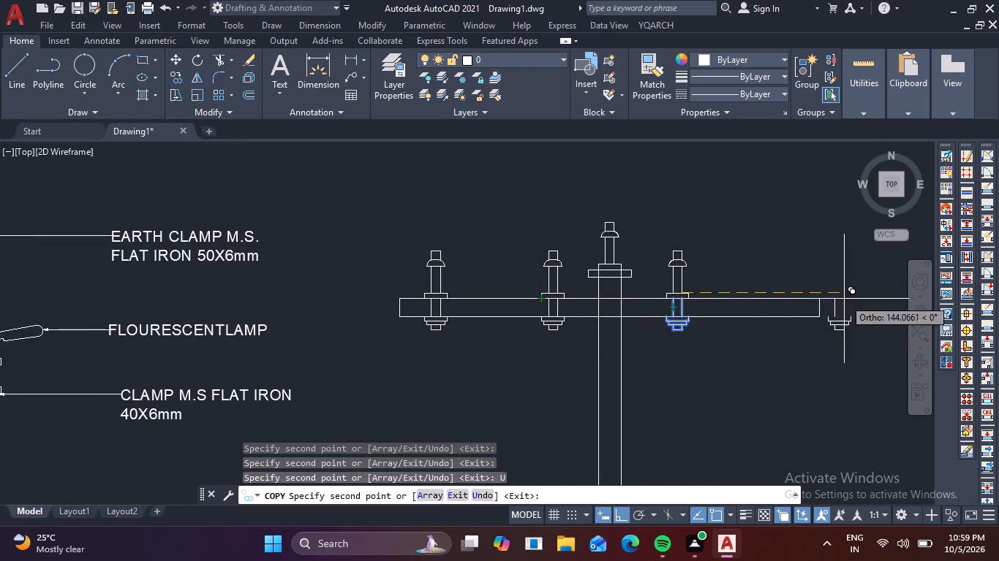
scroll(785, 304, "up", 2)
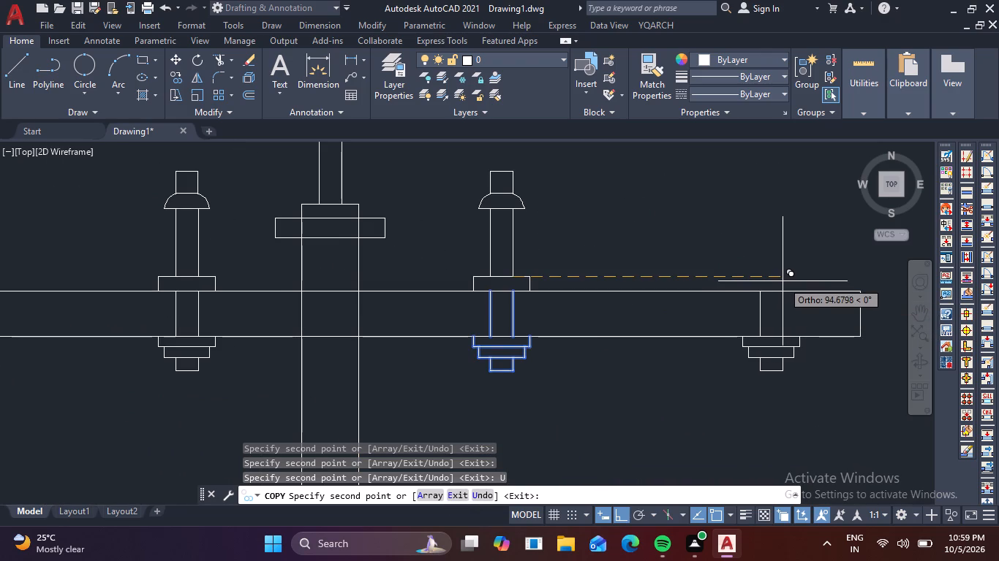
left_click(783, 281)
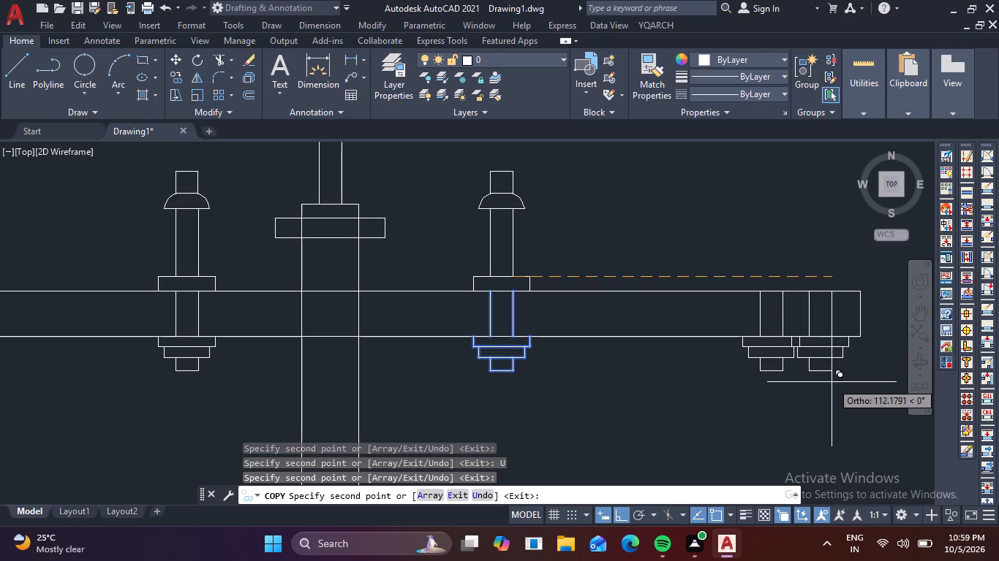
key("Escape")
Mirror the end through-pin and stepped fastening parts about the crossarm's upper edge, keeping the source objects.
left_click(832, 383)
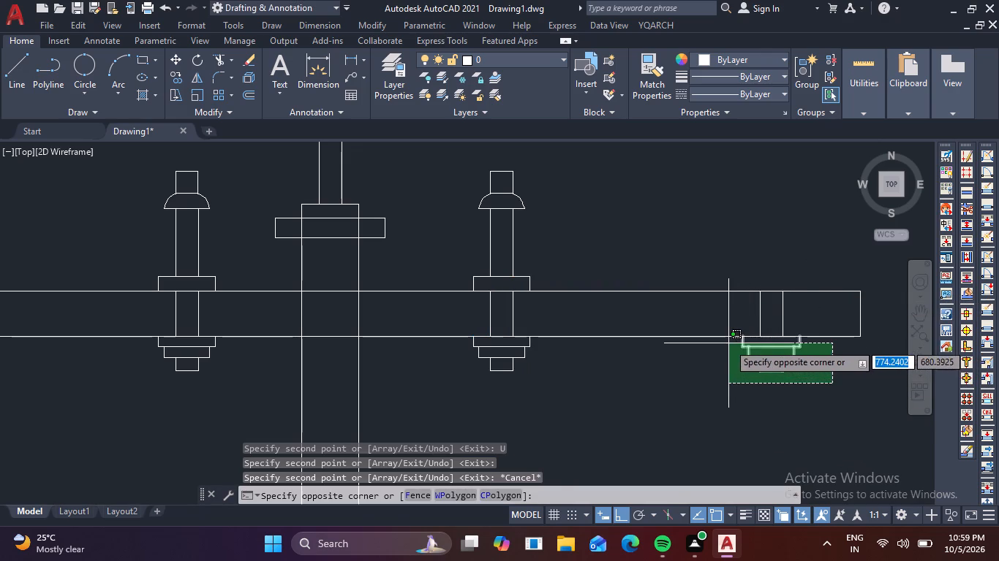
left_click(728, 343)
right_click(998, 560)
scroll(998, 560, "up", 3)
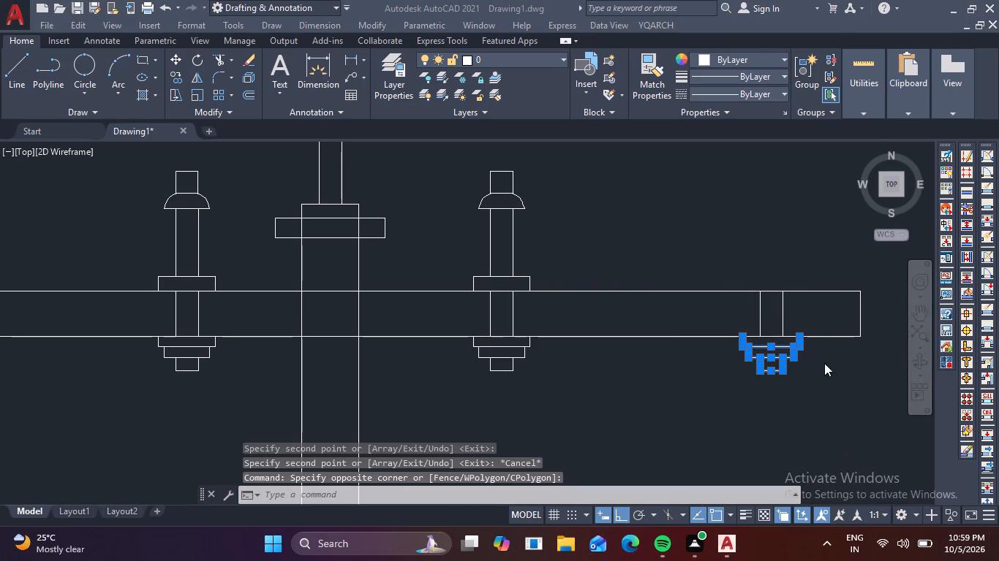
left_click(786, 308)
left_click(796, 314)
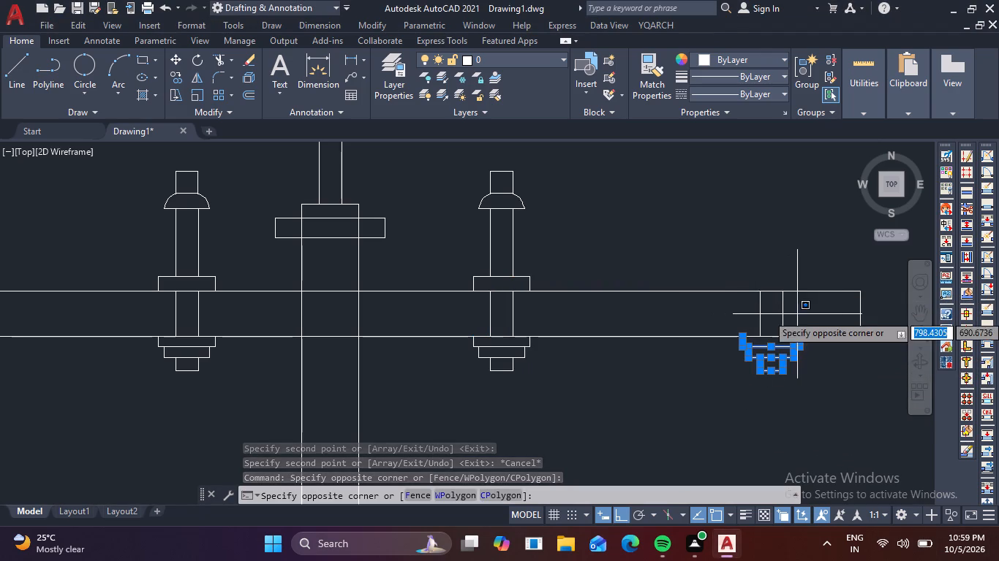
left_click(746, 321)
key("m")
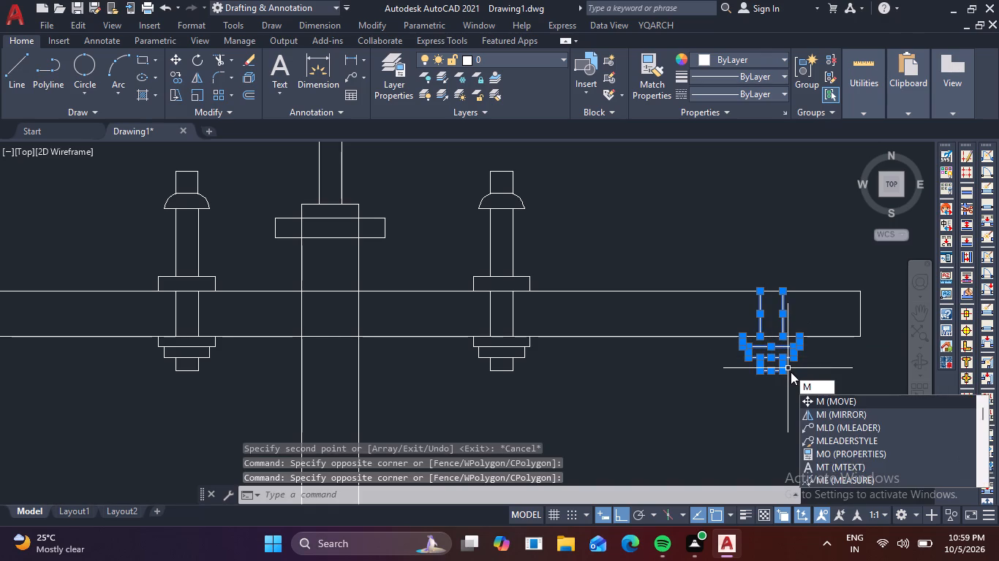
type("I")
key("space")
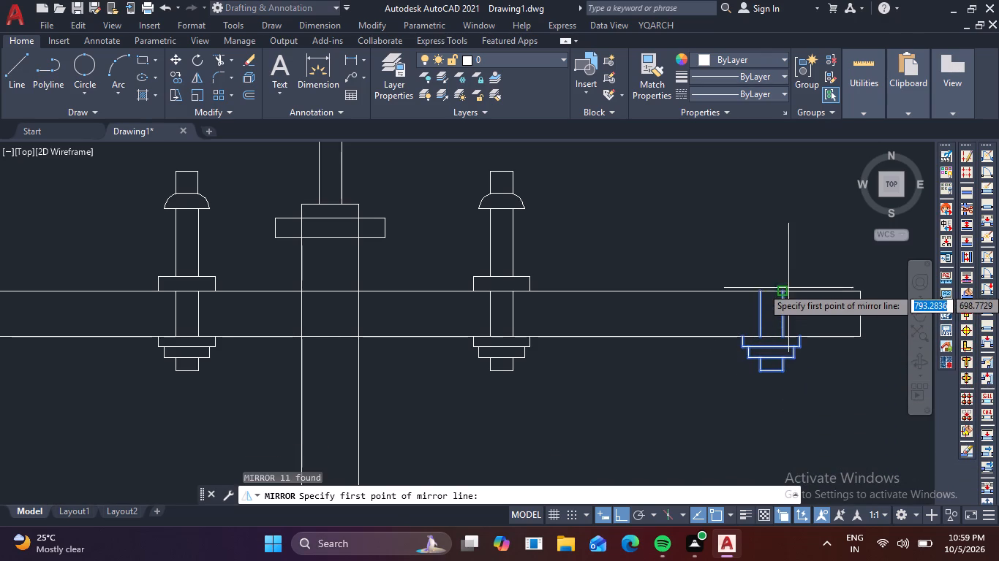
left_click(787, 292)
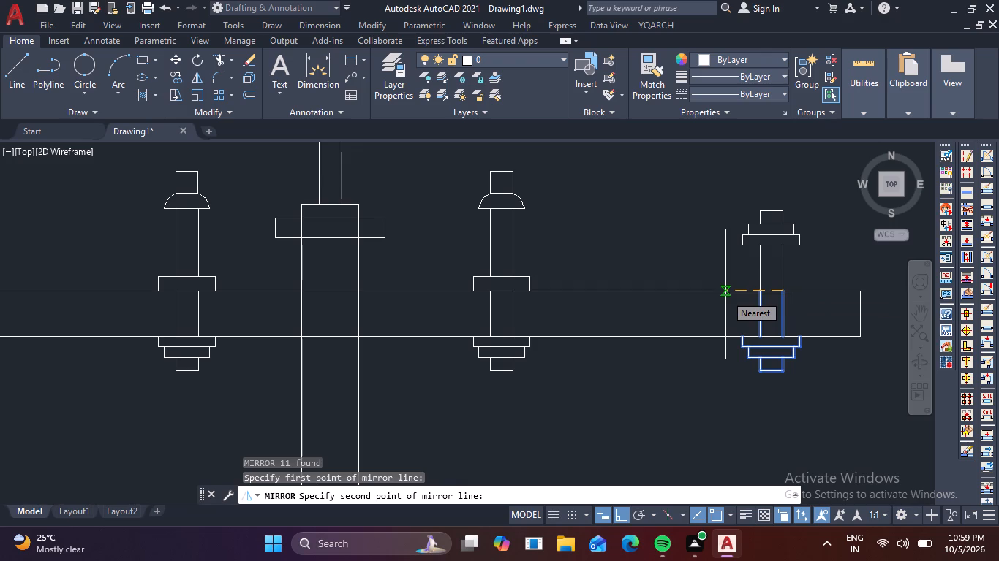
left_click(725, 294)
key("space")
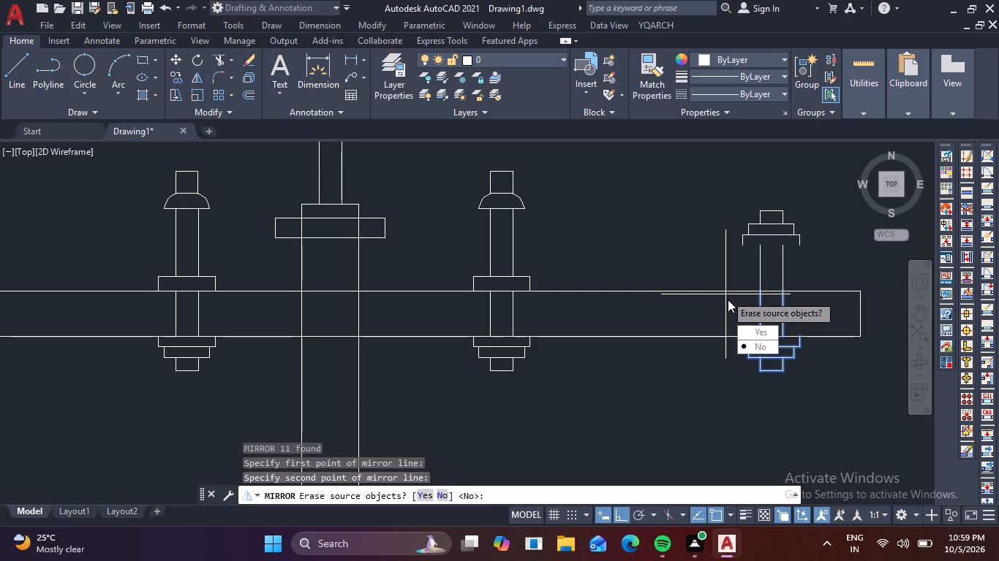
Draw a horizontal line closing the open underside of the mirrored widest box above the crossarm.
type("L")
key("space")
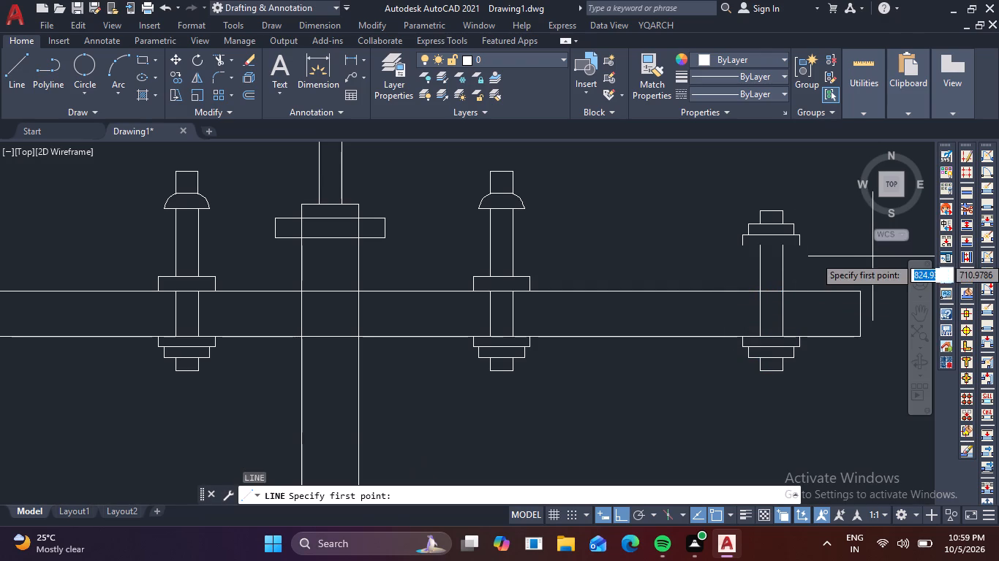
left_click(800, 248)
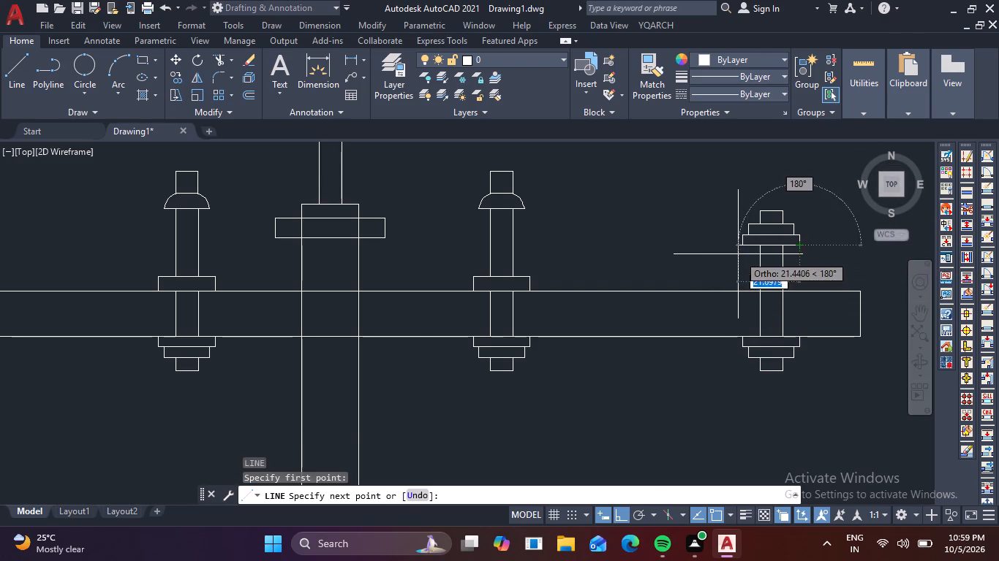
left_click(743, 248)
key("space")
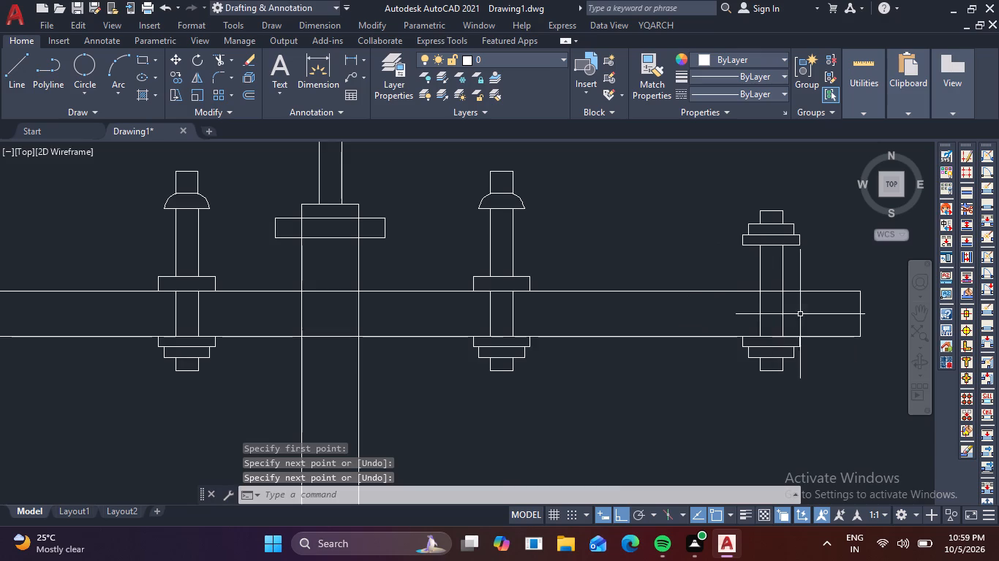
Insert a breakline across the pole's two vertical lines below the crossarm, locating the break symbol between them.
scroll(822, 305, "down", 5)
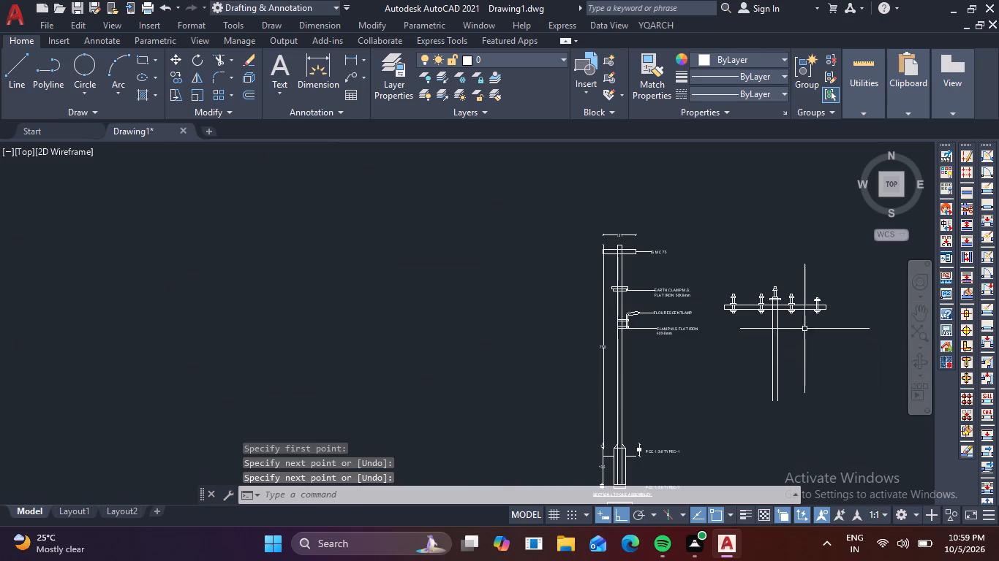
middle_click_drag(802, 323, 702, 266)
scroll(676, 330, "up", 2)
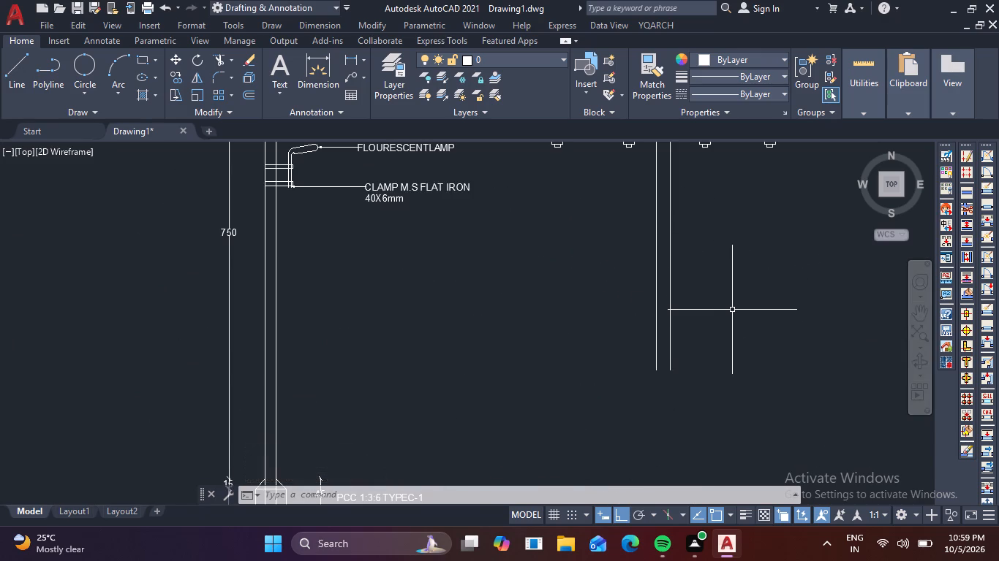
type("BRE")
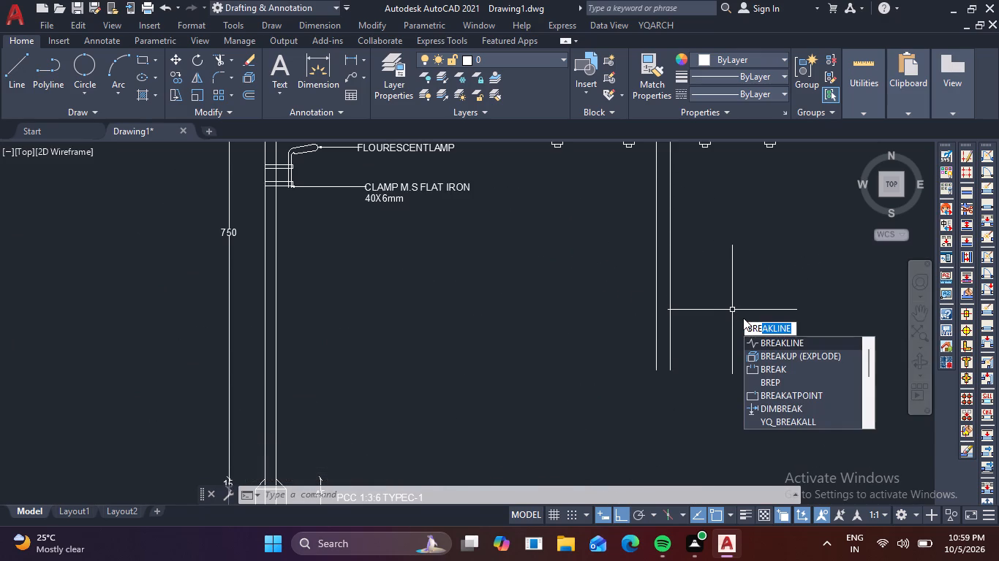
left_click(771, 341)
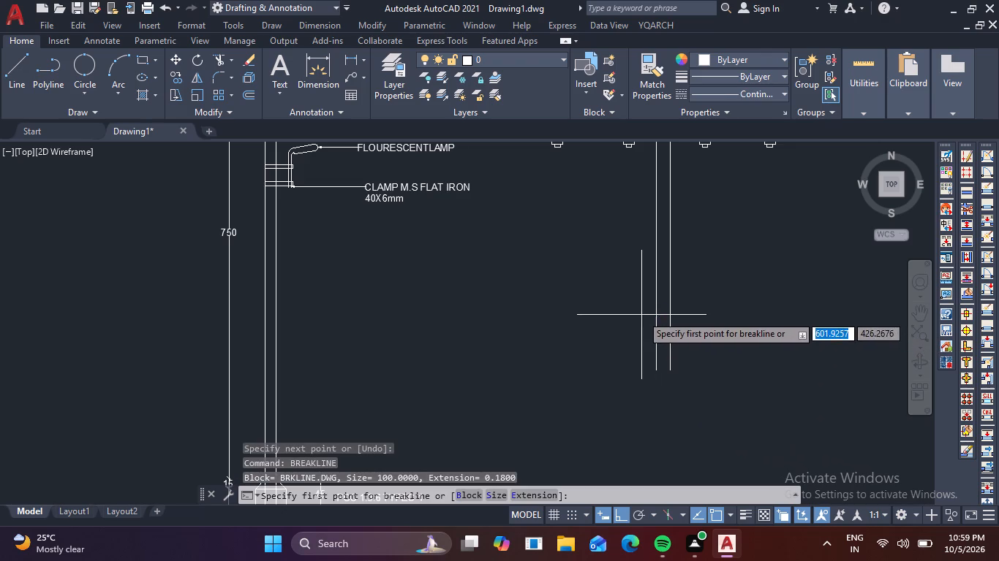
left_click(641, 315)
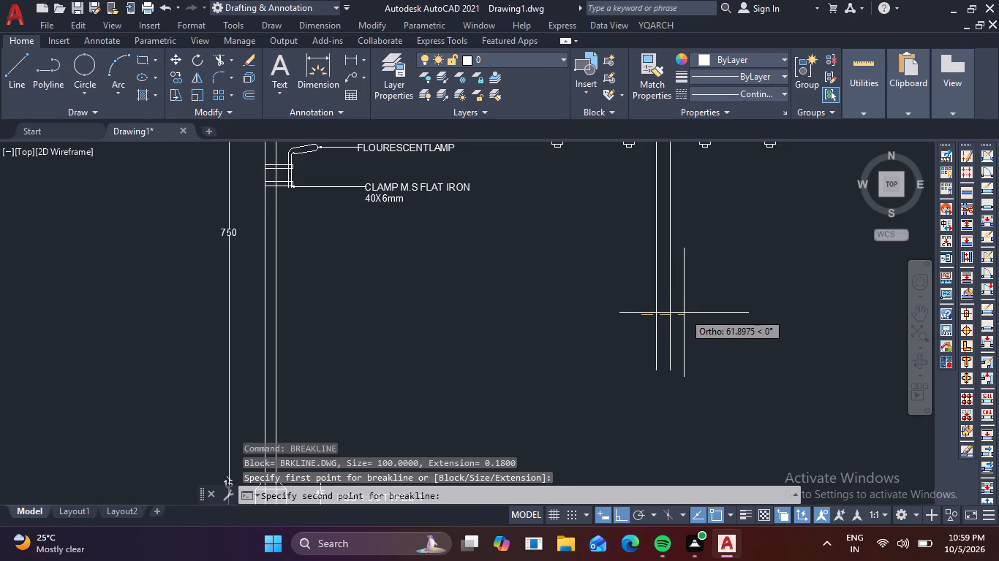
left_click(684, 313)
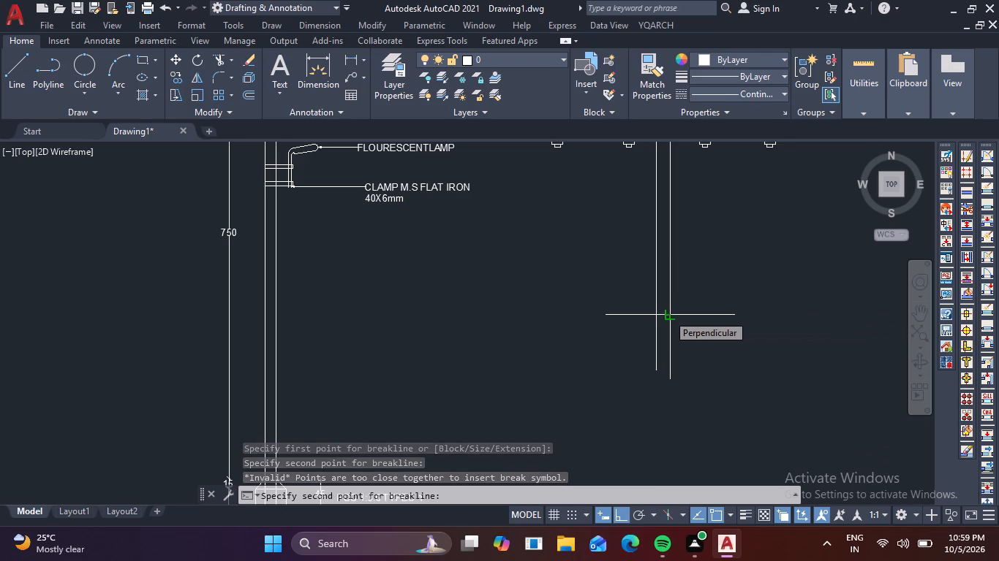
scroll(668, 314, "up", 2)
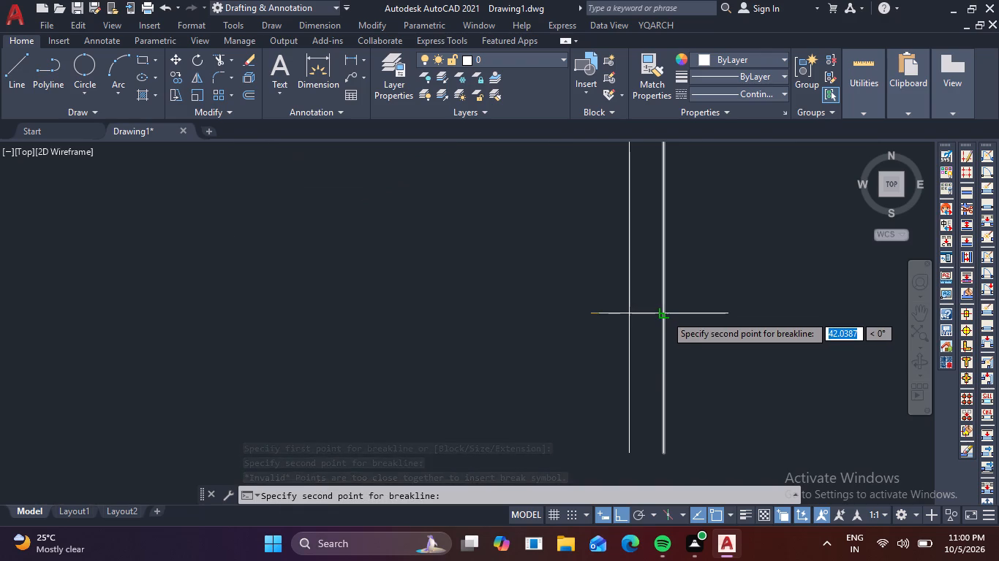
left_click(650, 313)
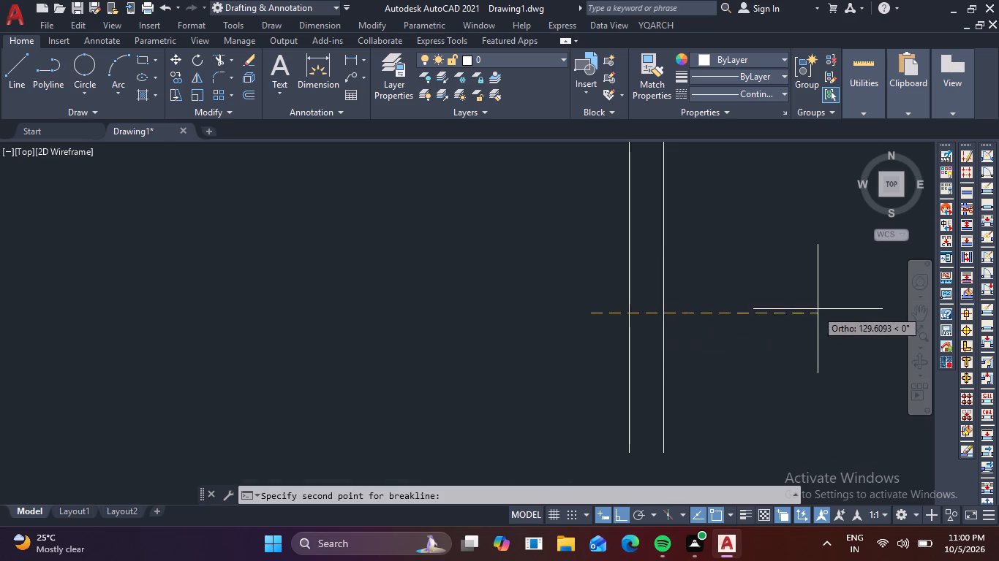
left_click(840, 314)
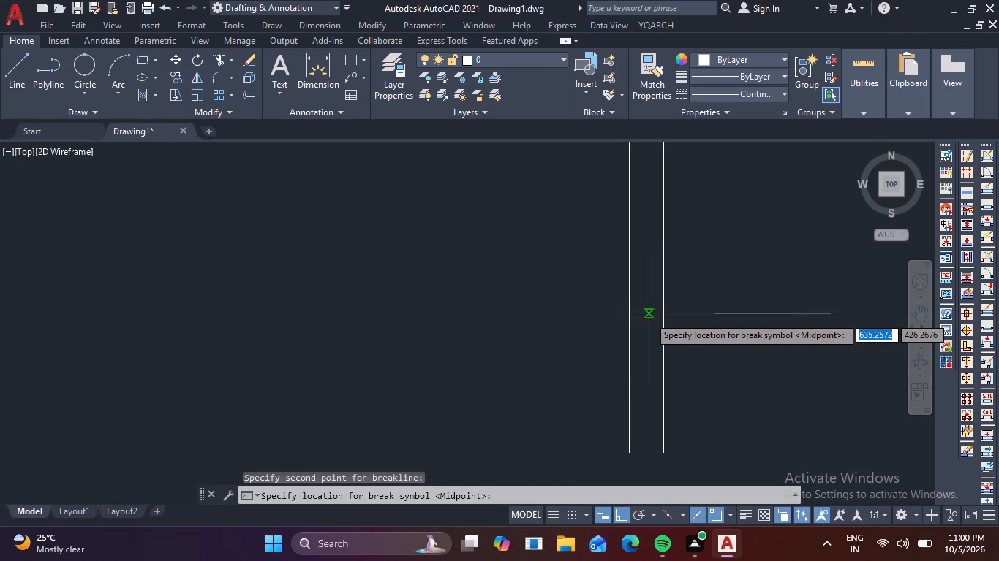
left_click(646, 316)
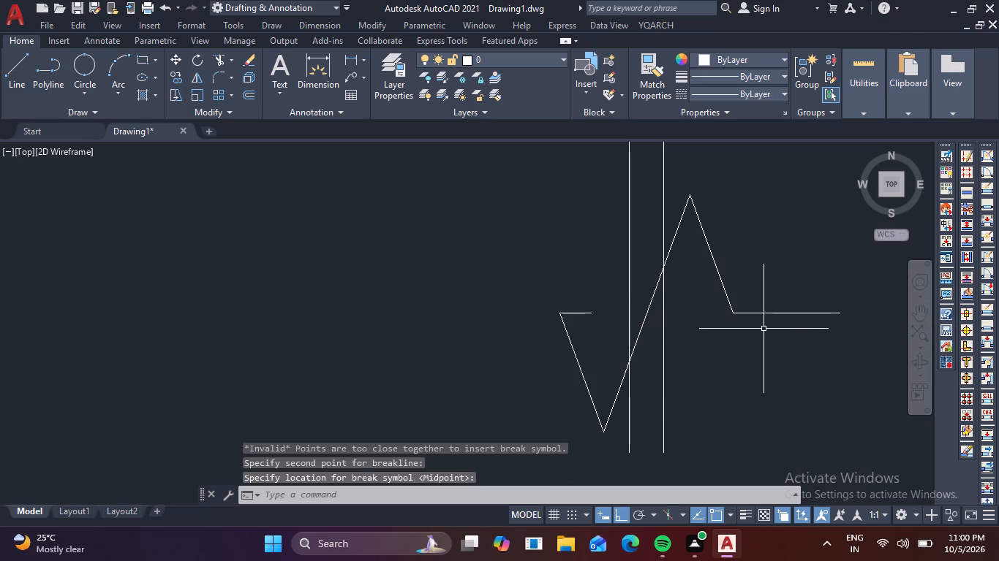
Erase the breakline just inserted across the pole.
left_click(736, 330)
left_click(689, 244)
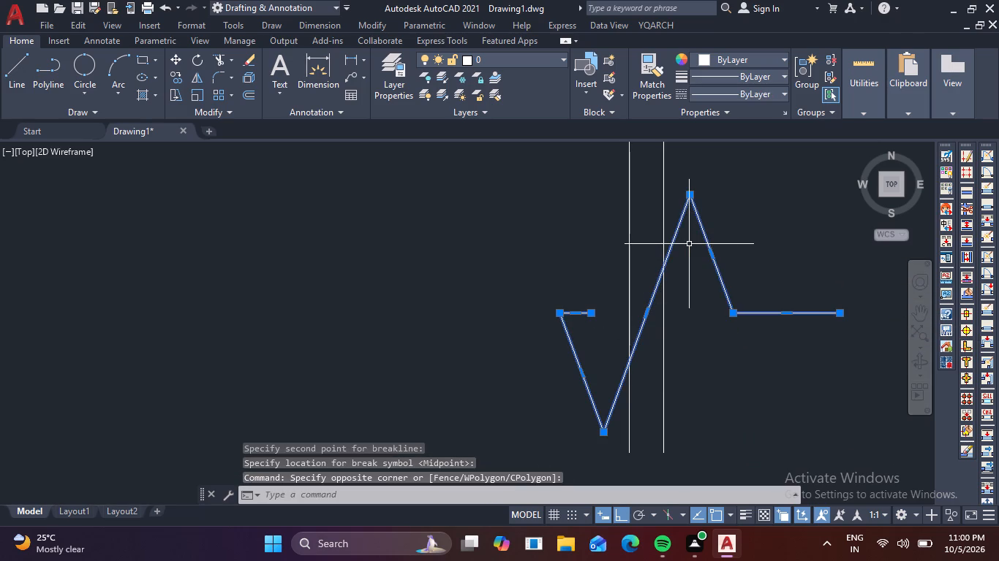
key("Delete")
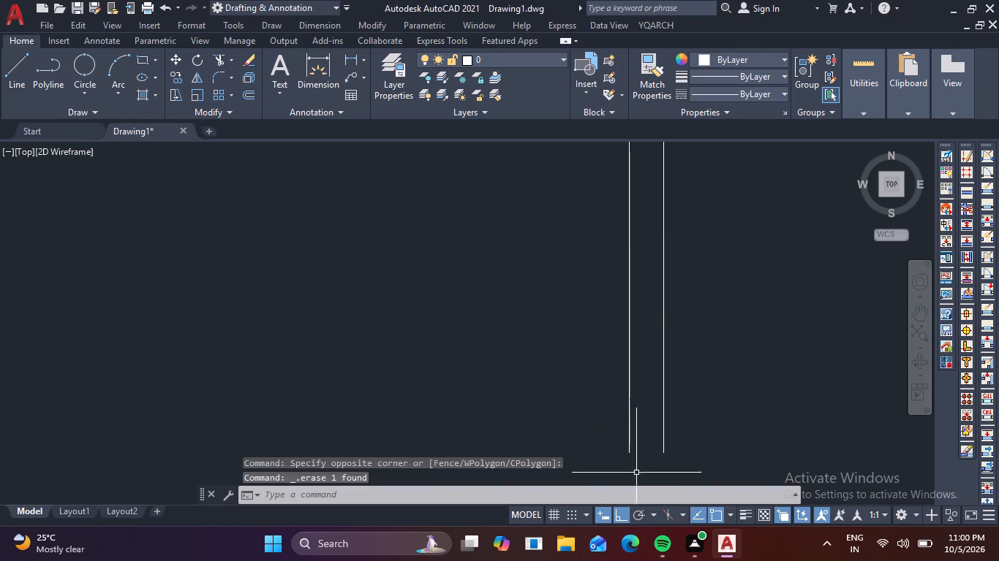
Insert a breakline with symbol size 4 across the pole's two vertical lines, extending past the right line, with the break symbol between them.
key("b")
type("RE")
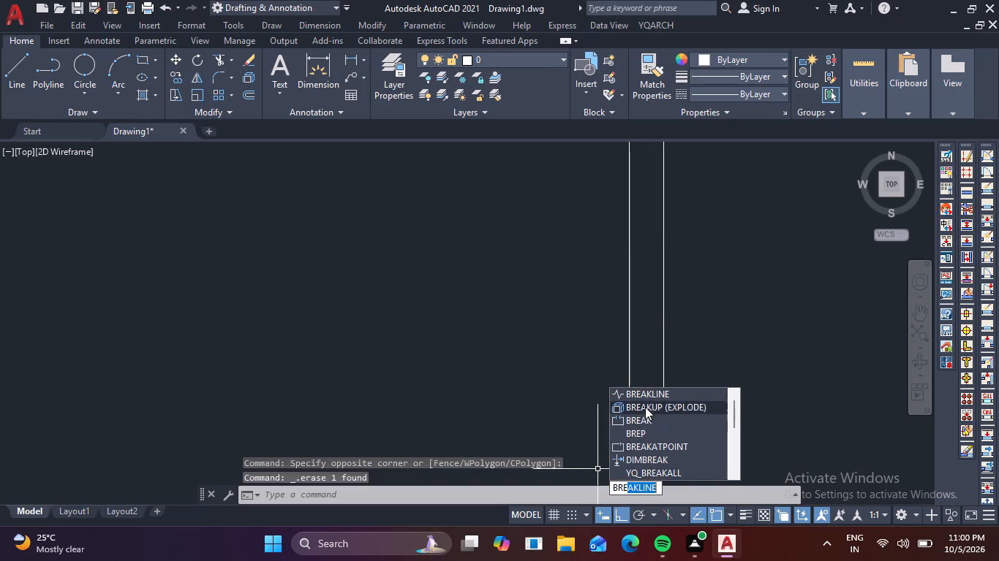
left_click(647, 394)
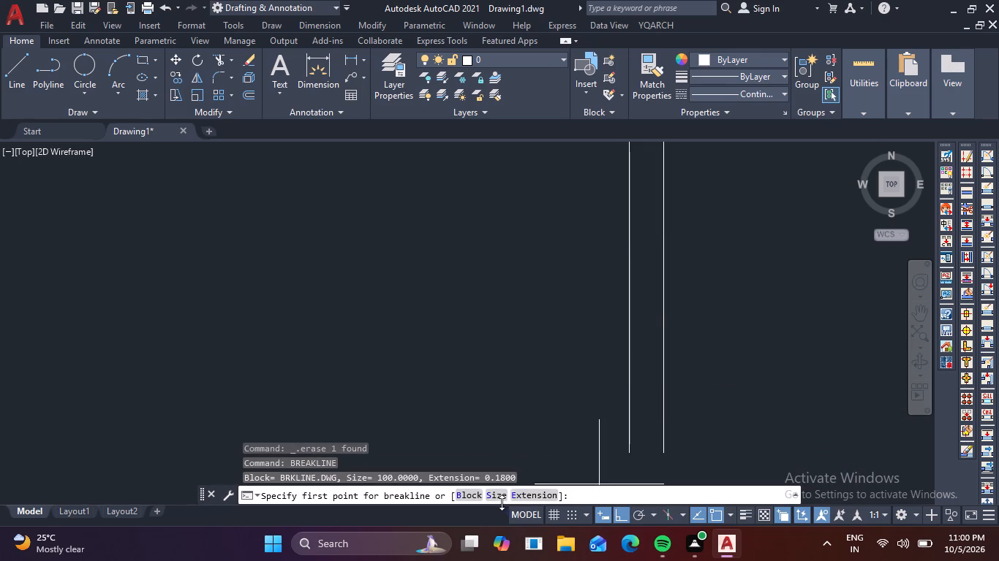
left_click(499, 501)
left_click(498, 490)
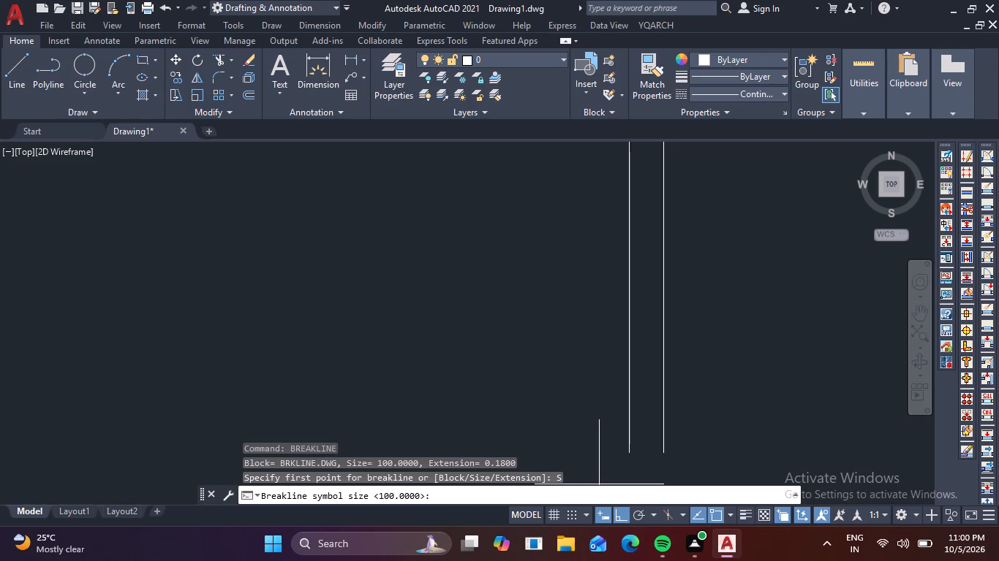
key("1")
key("Return")
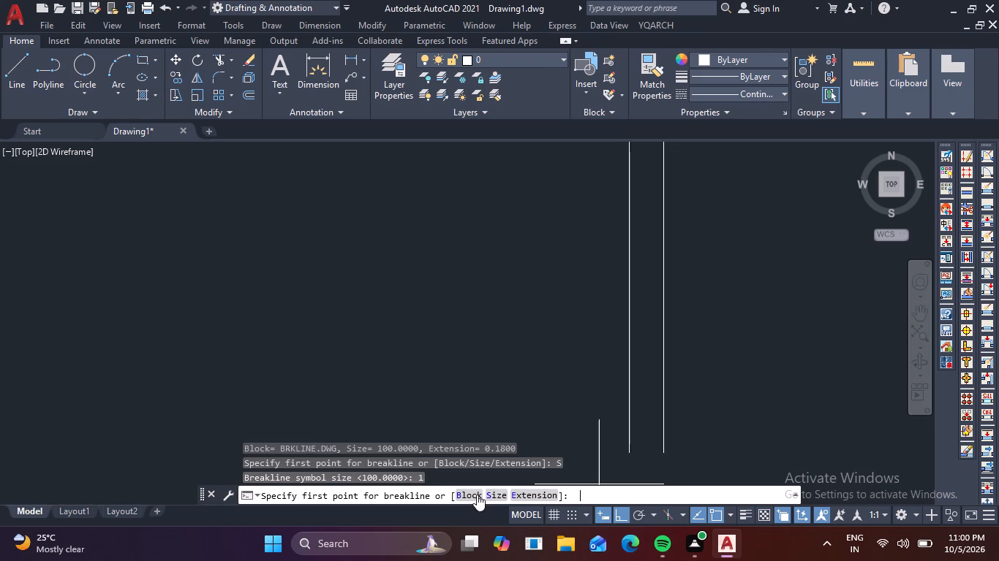
key("5")
left_click(505, 497)
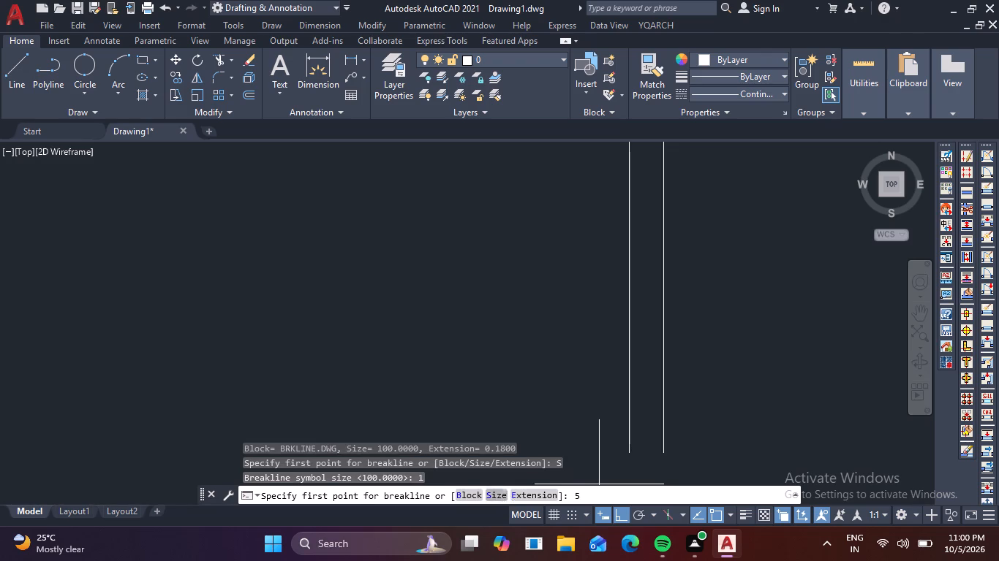
key("4")
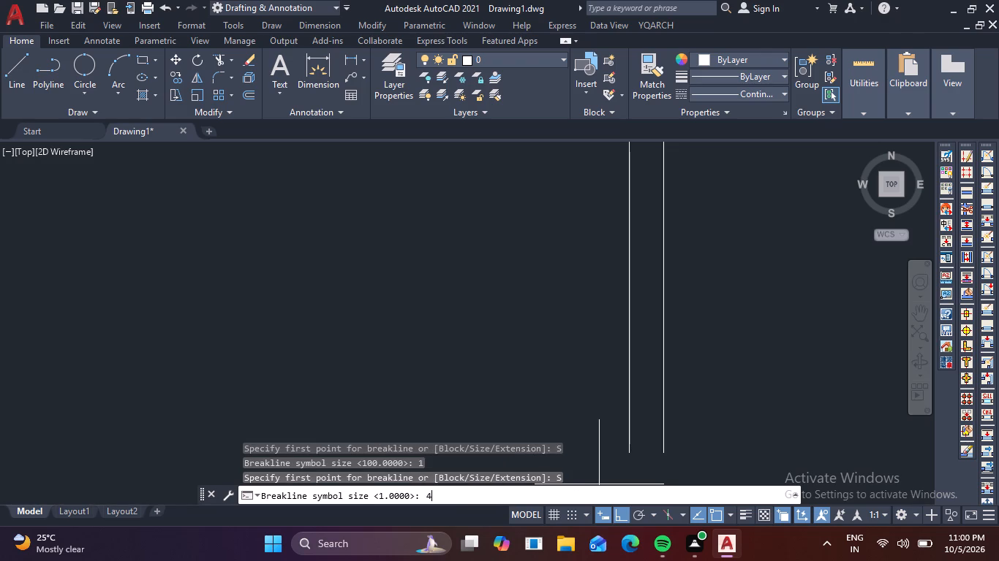
key("Return")
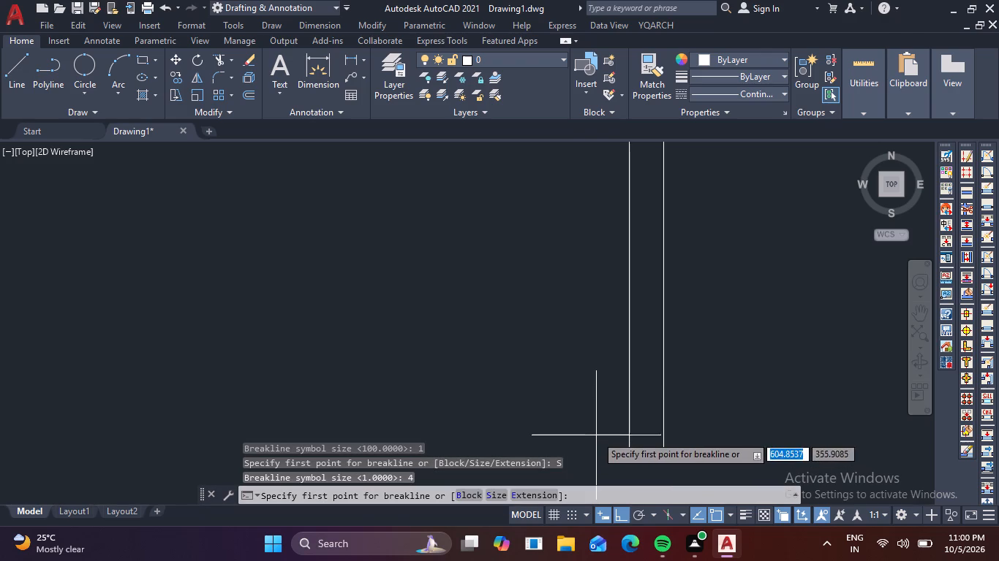
middle_click_drag(597, 435, 600, 394)
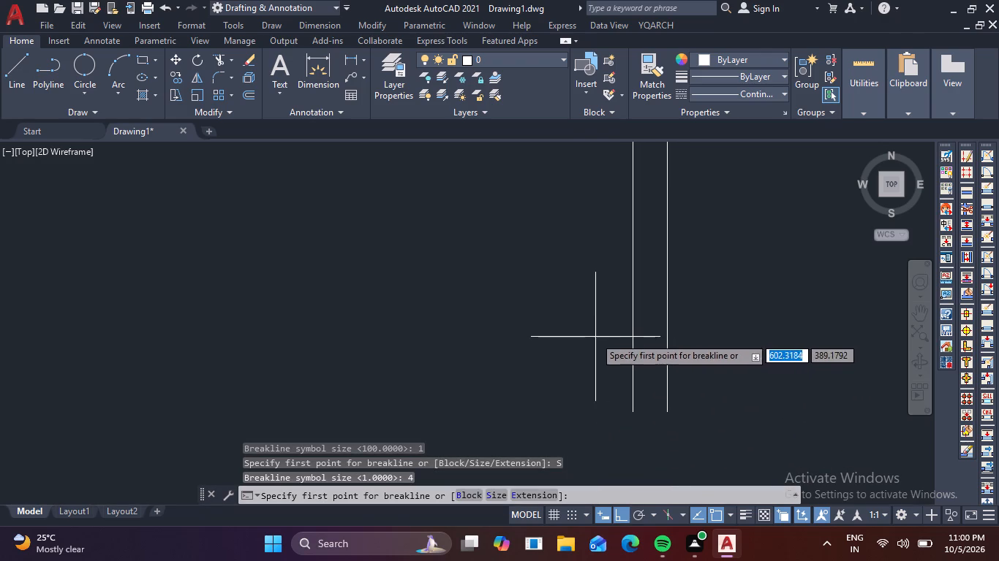
left_click(623, 258)
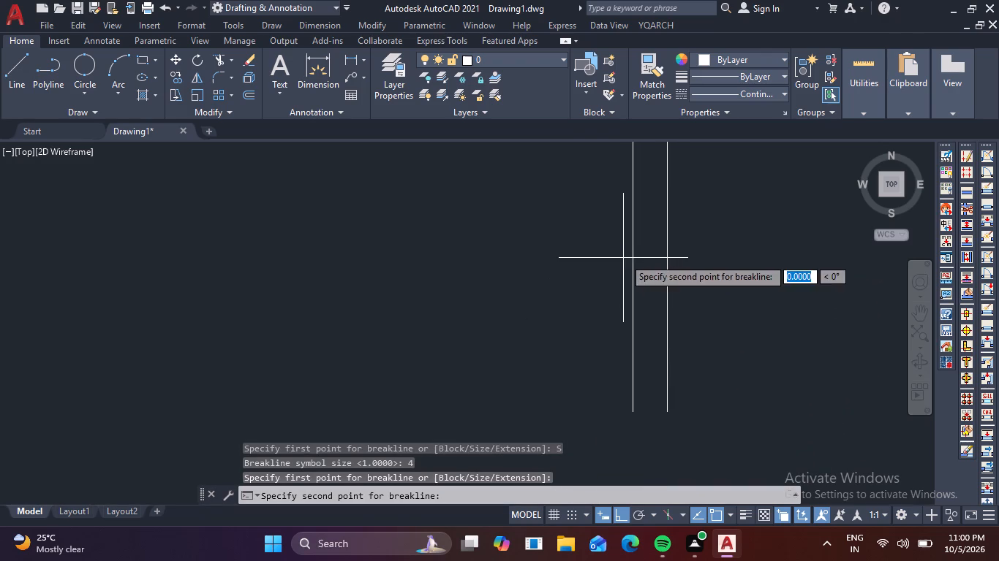
left_click(681, 257)
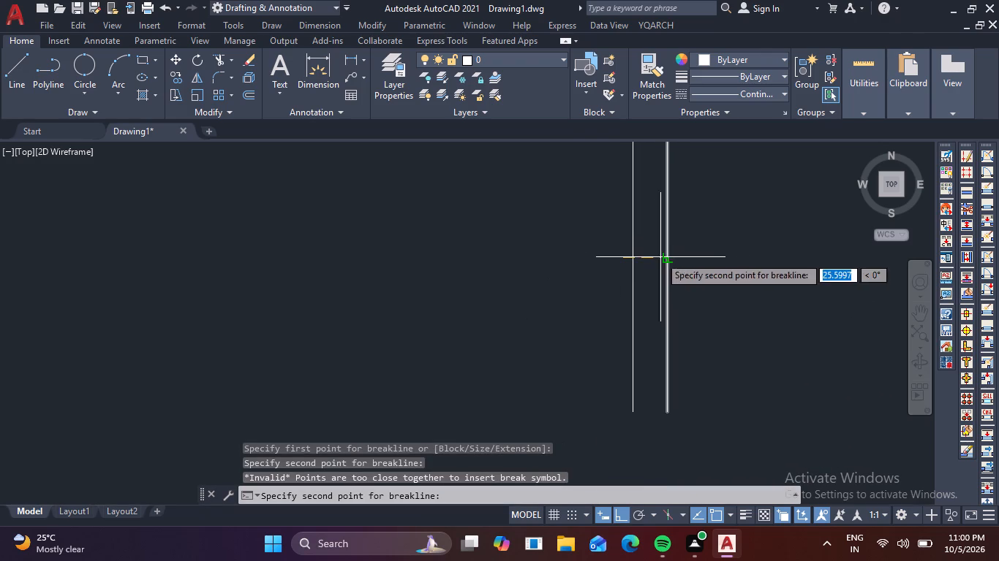
left_click(772, 256)
left_click(855, 259)
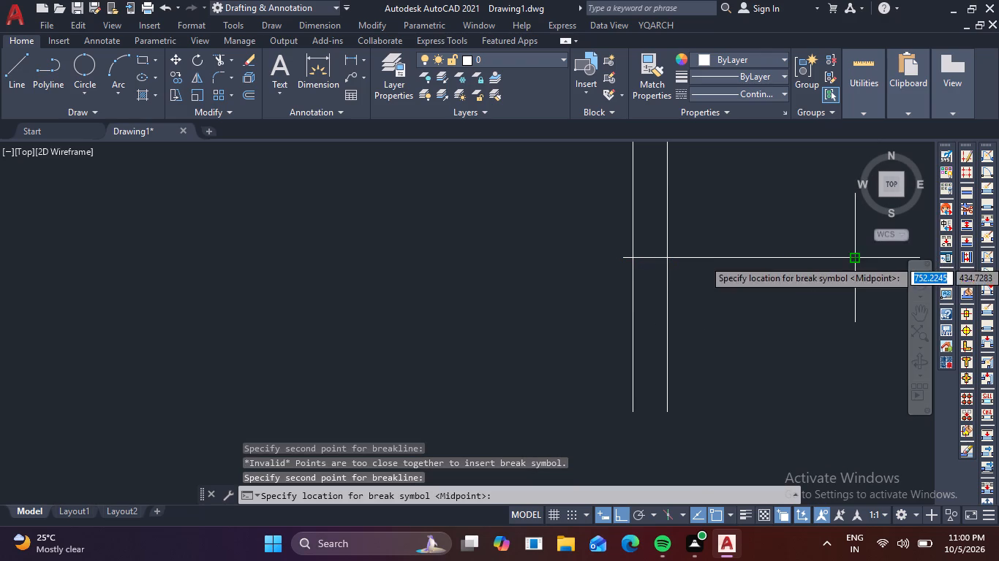
left_click(653, 256)
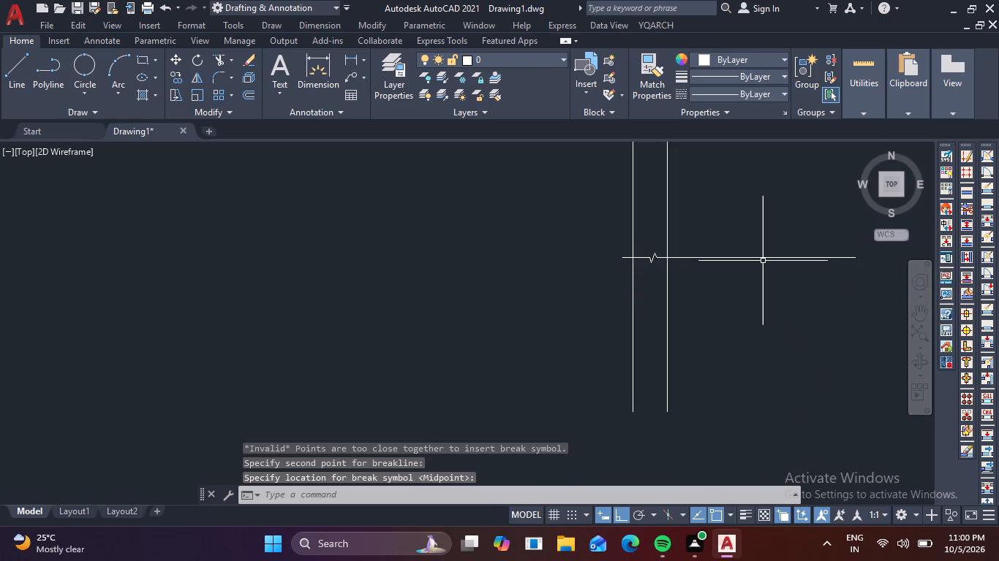
Draw a short vertical cutting line across the breakline, a little outside the pole's right-hand line.
scroll(736, 276, "up", 3)
middle_click_drag(734, 267, 735, 280)
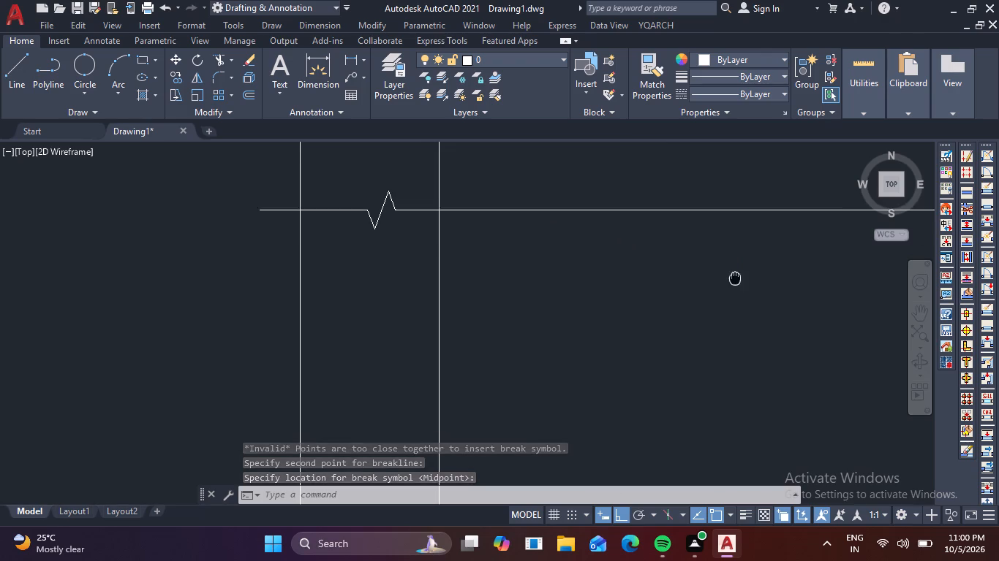
middle_click_drag(735, 280, 736, 312)
key("l")
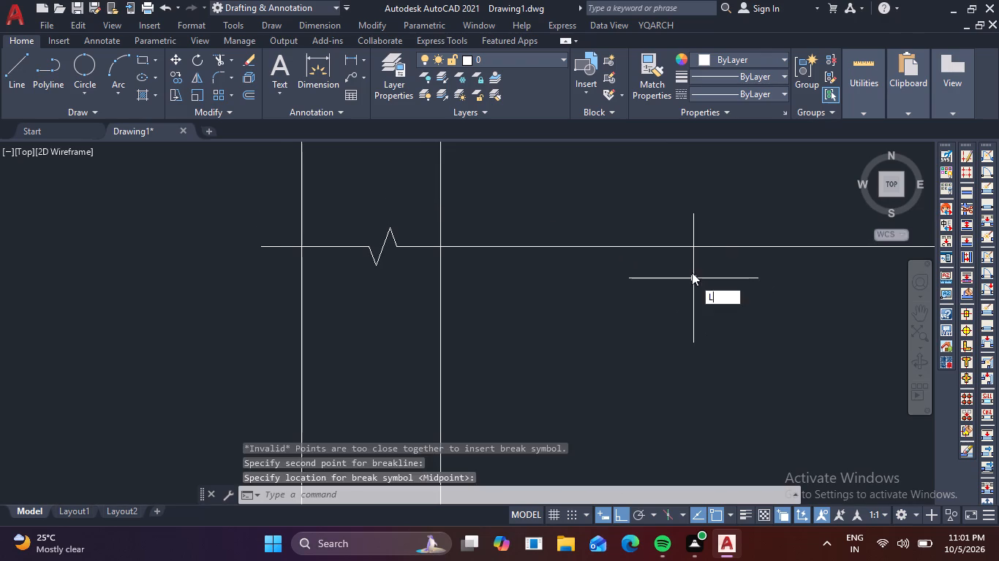
key("space")
left_click(509, 224)
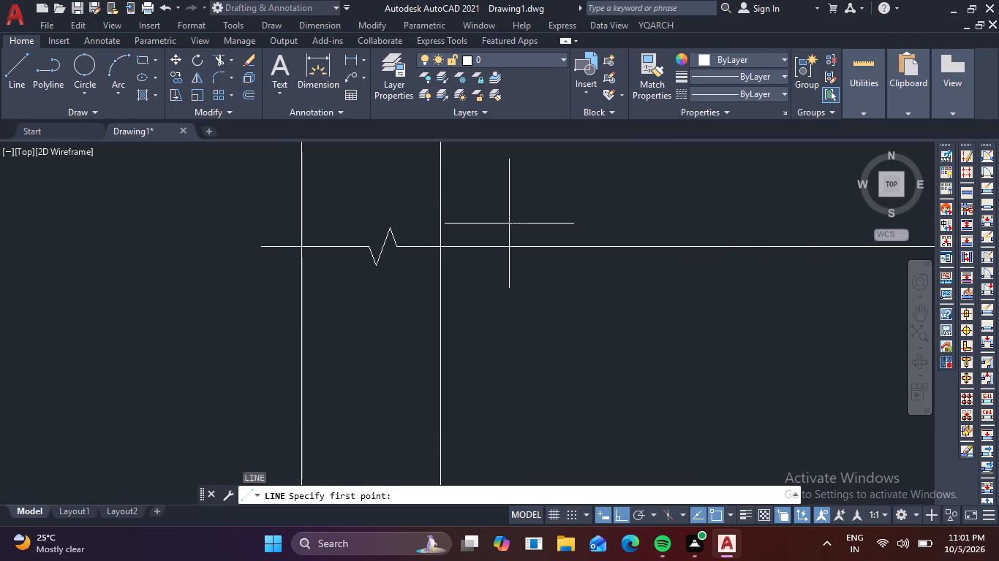
left_click(525, 271)
key("grave")
key("Escape")
key("Escape")
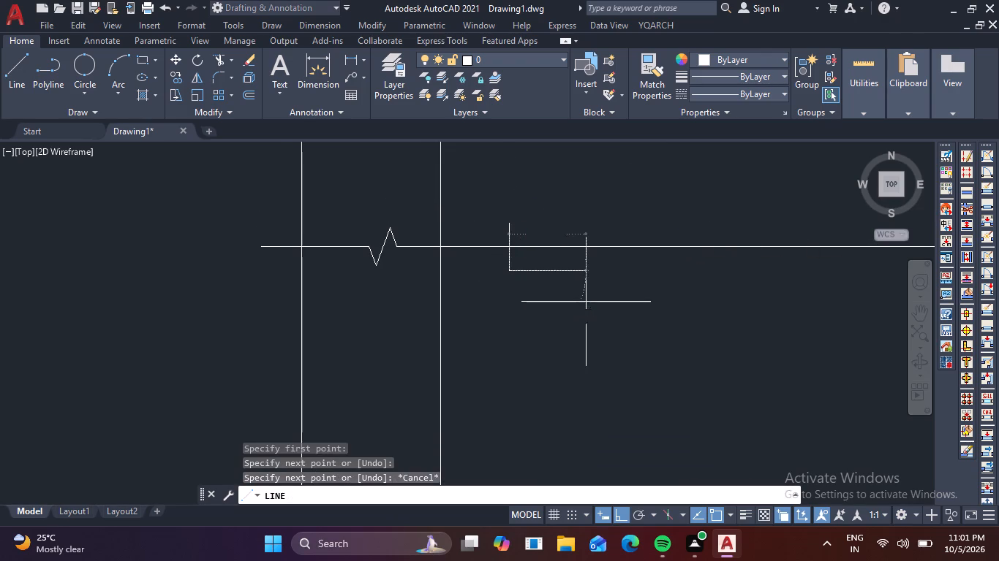
Trim the breakline's excess beyond the short vertical cutting line, and remove both remaining pieces of that cutting line.
type("TR")
key("space")
left_click(622, 247)
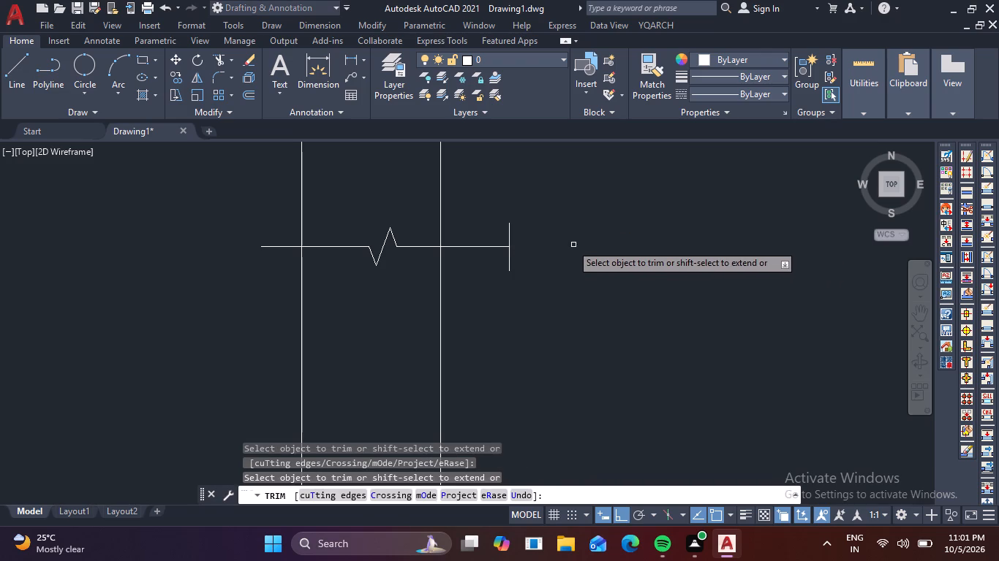
left_click(510, 235)
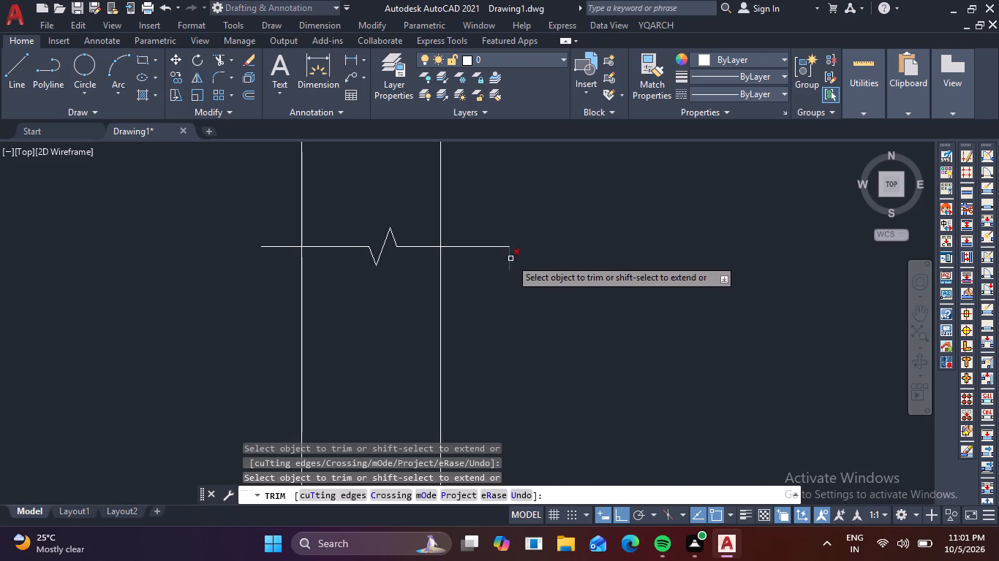
left_click(510, 259)
key("Escape")
scroll(564, 261, "down", 4)
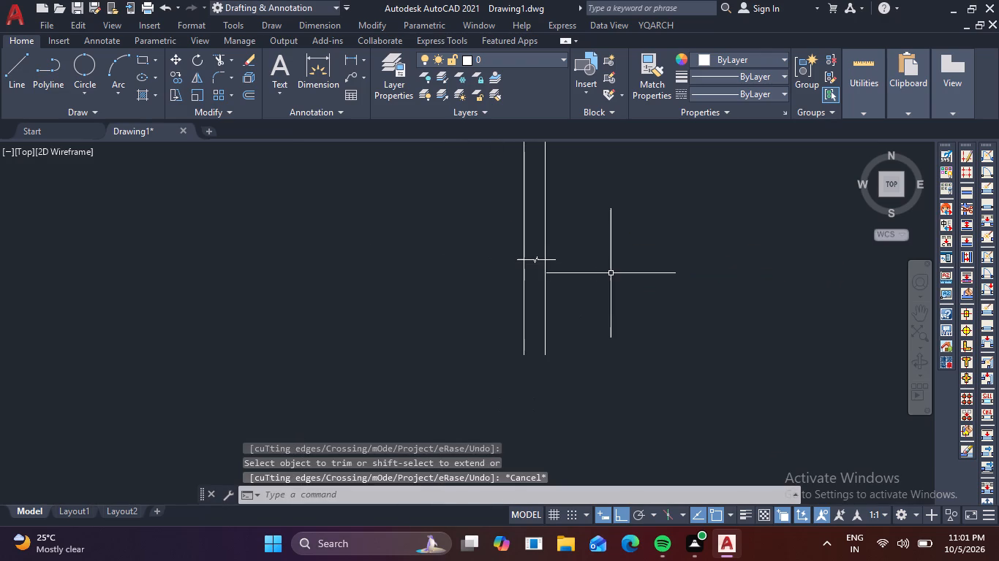
Trim off both vertical pole lines below the breakline.
key("t")
key("r")
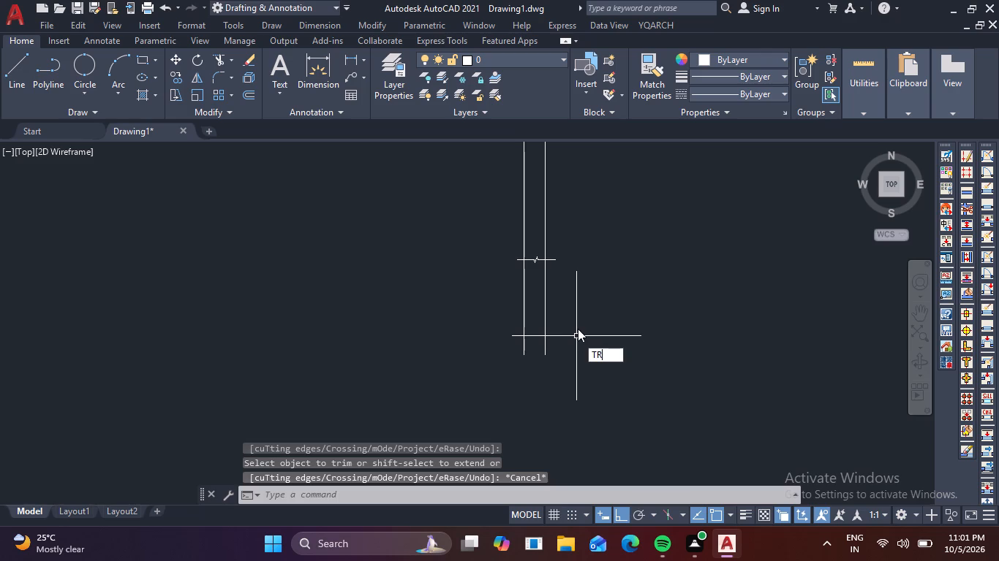
key("space")
left_click_drag(570, 308, 487, 313)
scroll(489, 316, "down", 3)
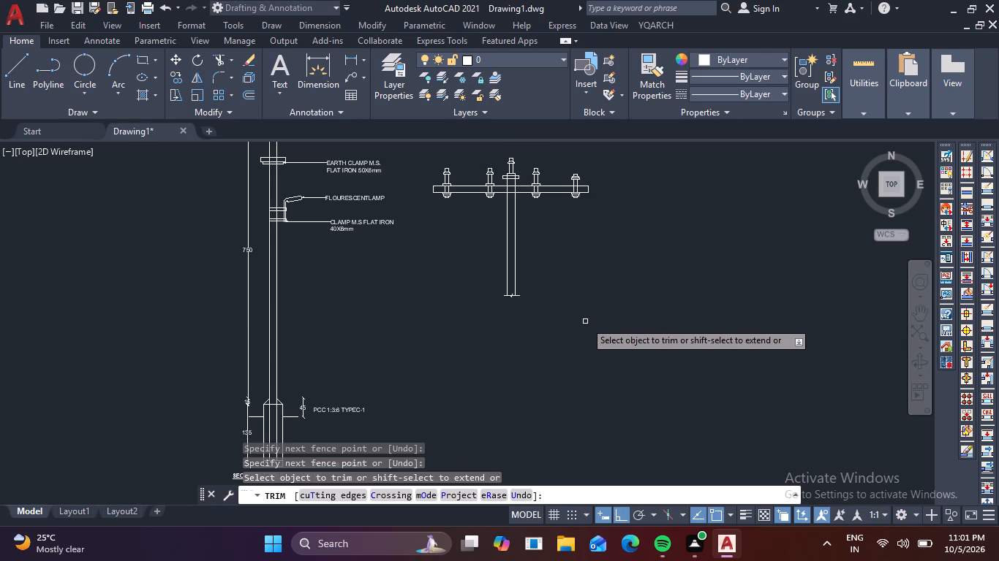
key("1")
key("Escape")
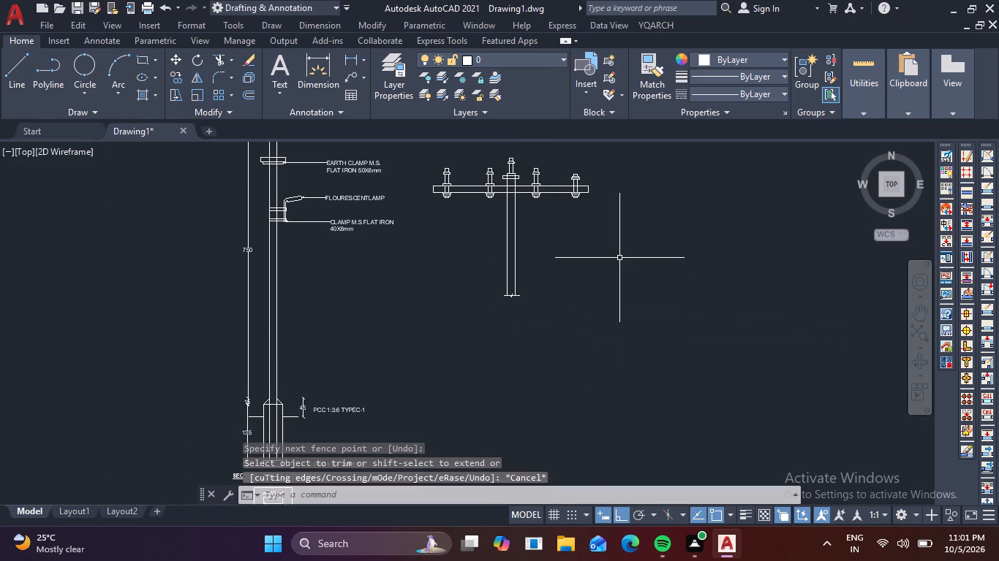
Draw a guide line from the crossarm's upper-left corner, 8 units inward along the top edge and a short way straight up.
middle_click_drag(621, 256, 629, 302)
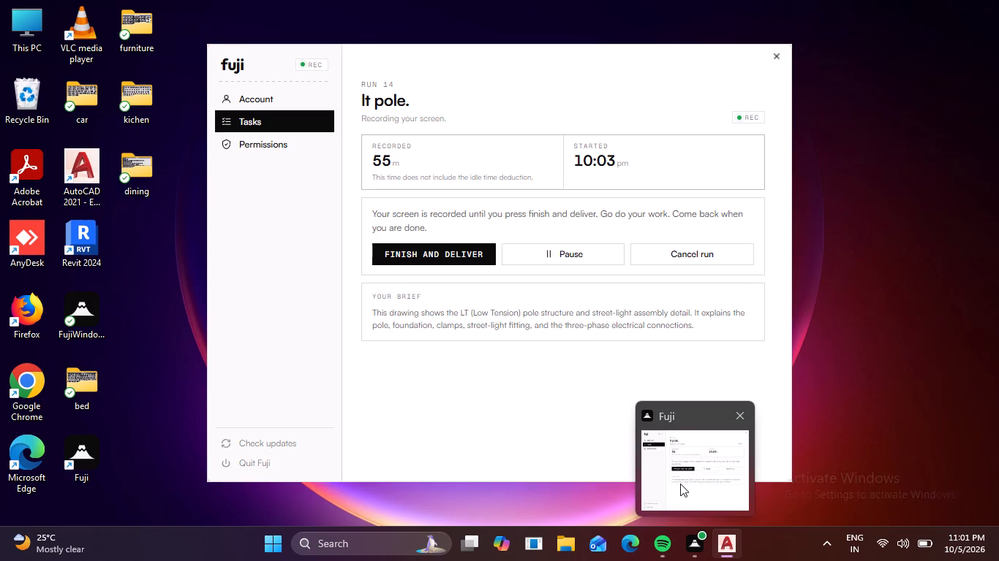
scroll(603, 171, "up", 3)
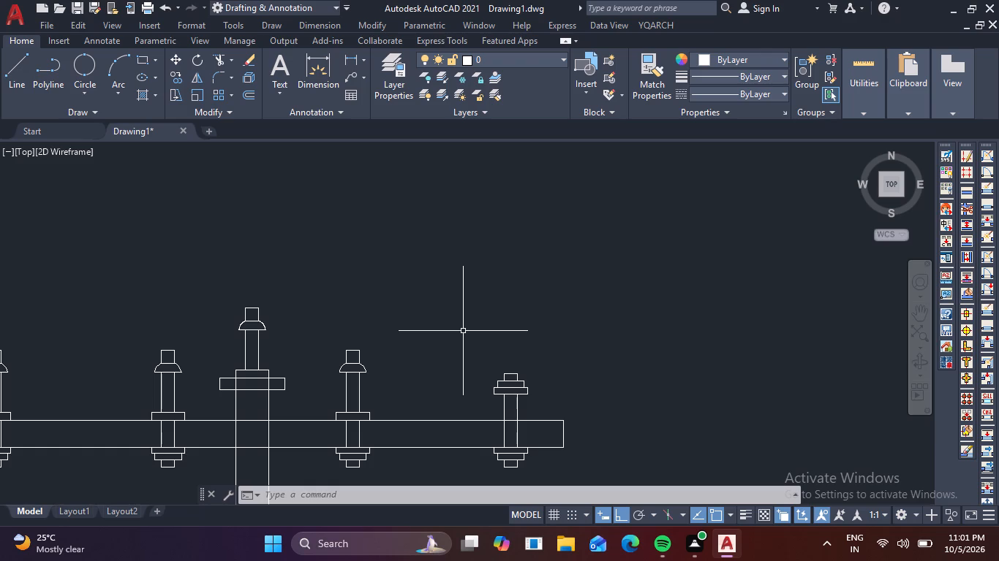
scroll(421, 296, "down", 1)
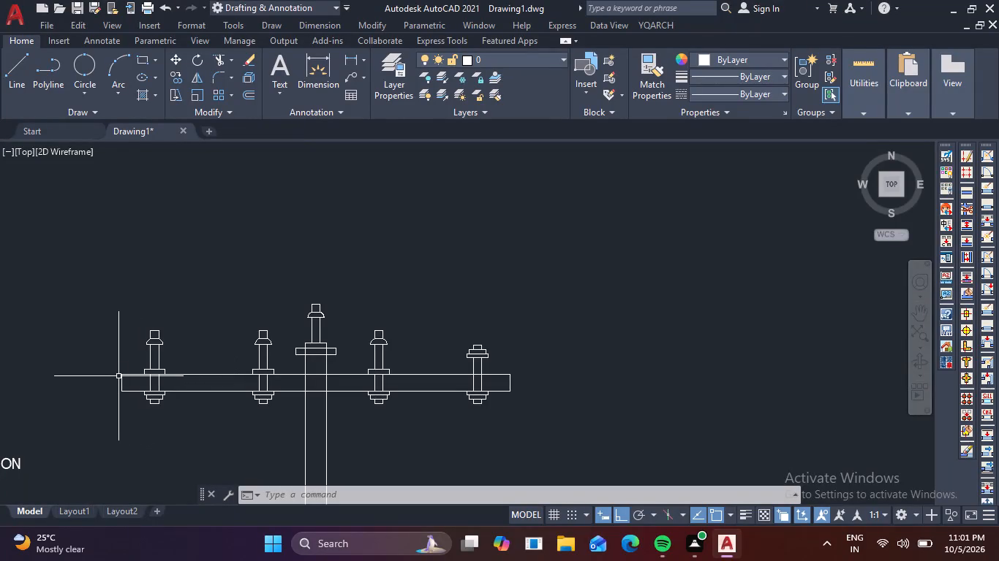
scroll(127, 376, "up", 2)
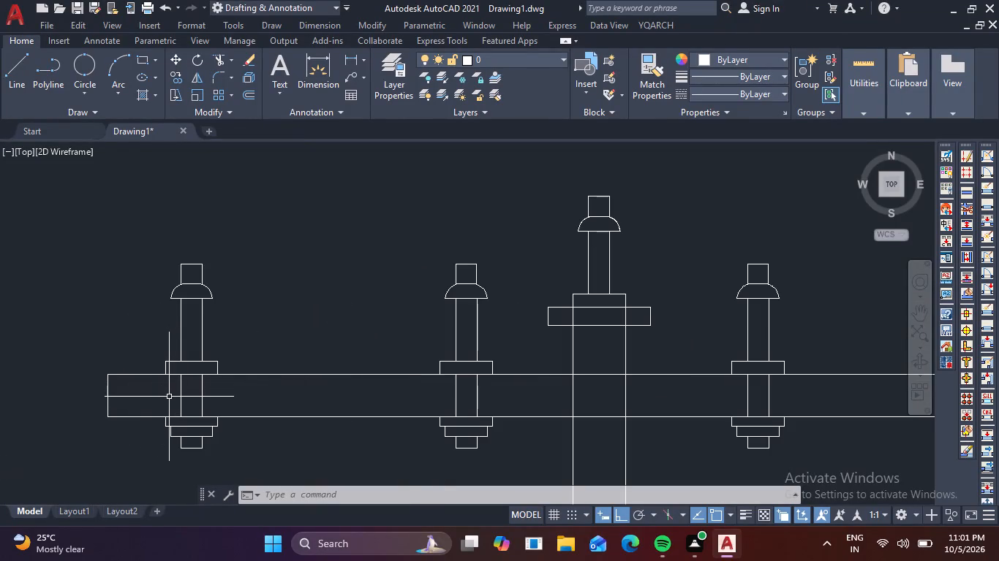
key("l")
key("space")
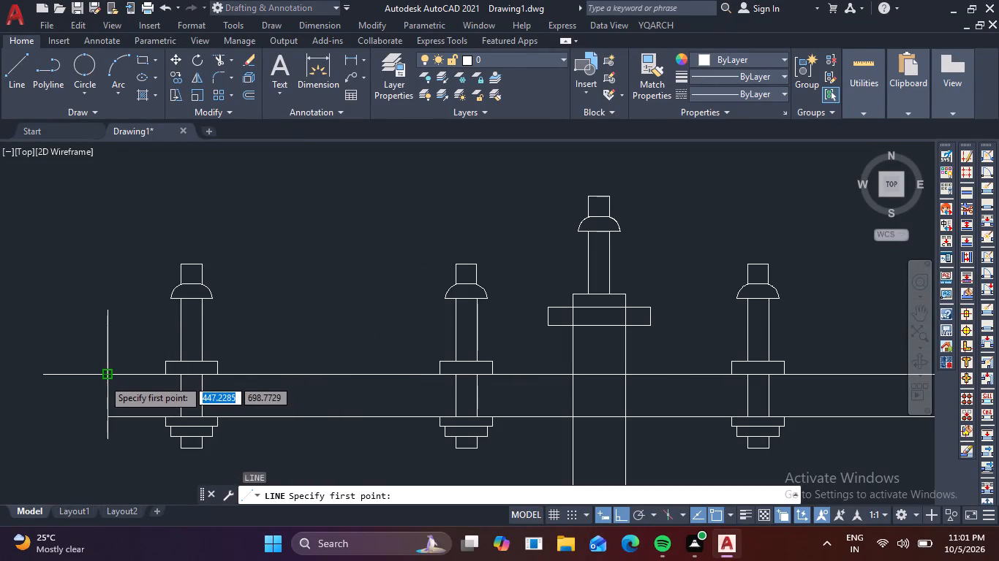
left_click(103, 378)
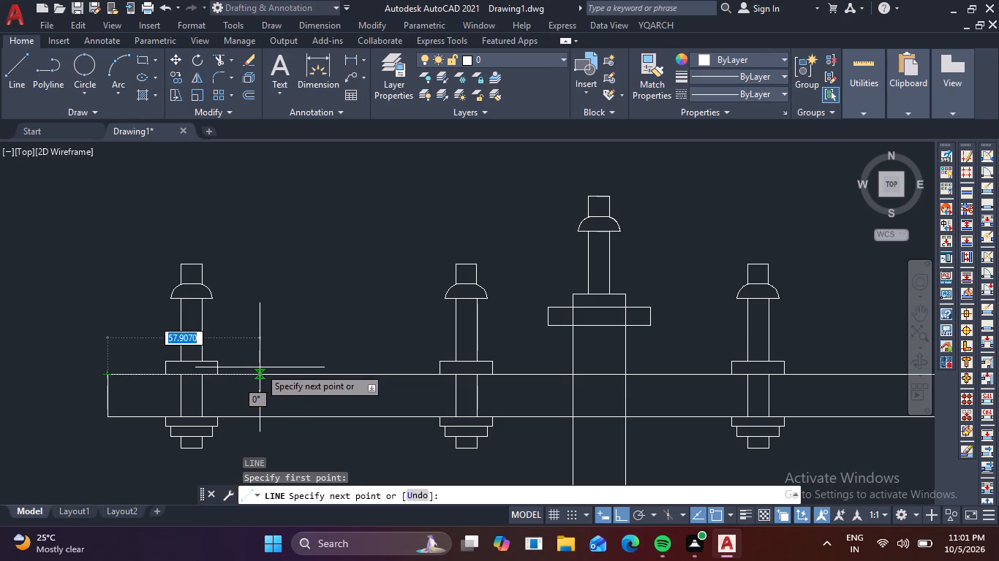
key("8")
key("space")
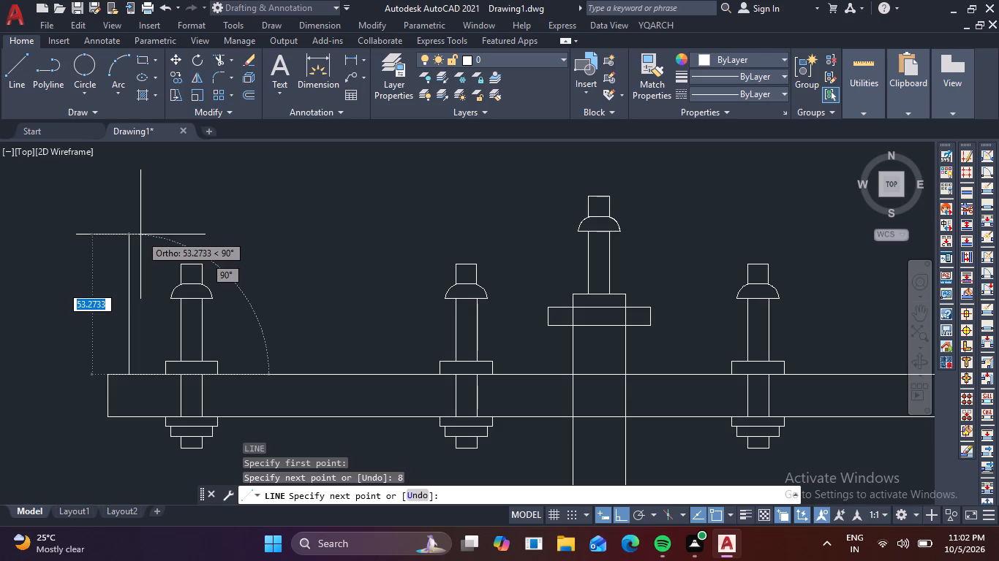
left_click(125, 332)
key("Escape")
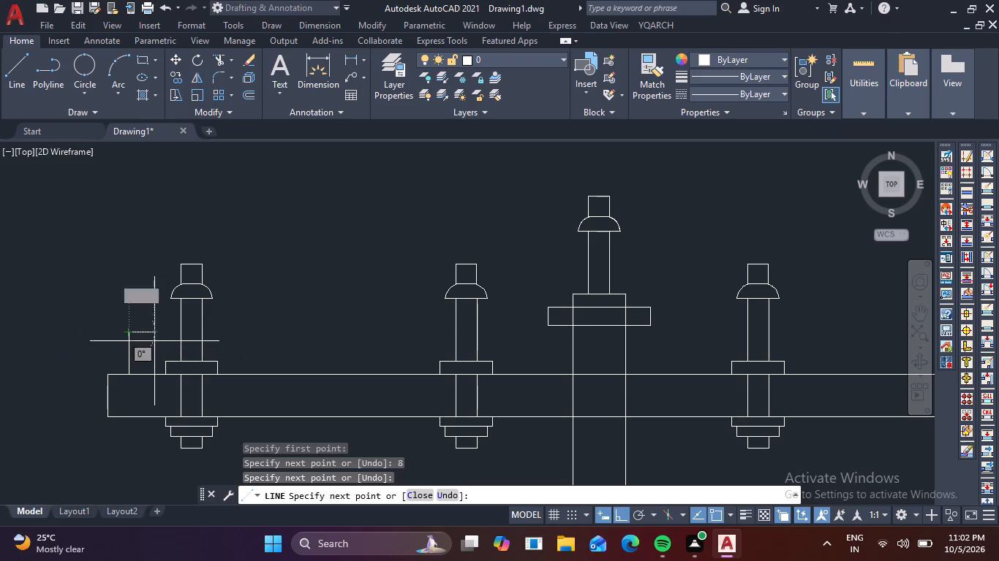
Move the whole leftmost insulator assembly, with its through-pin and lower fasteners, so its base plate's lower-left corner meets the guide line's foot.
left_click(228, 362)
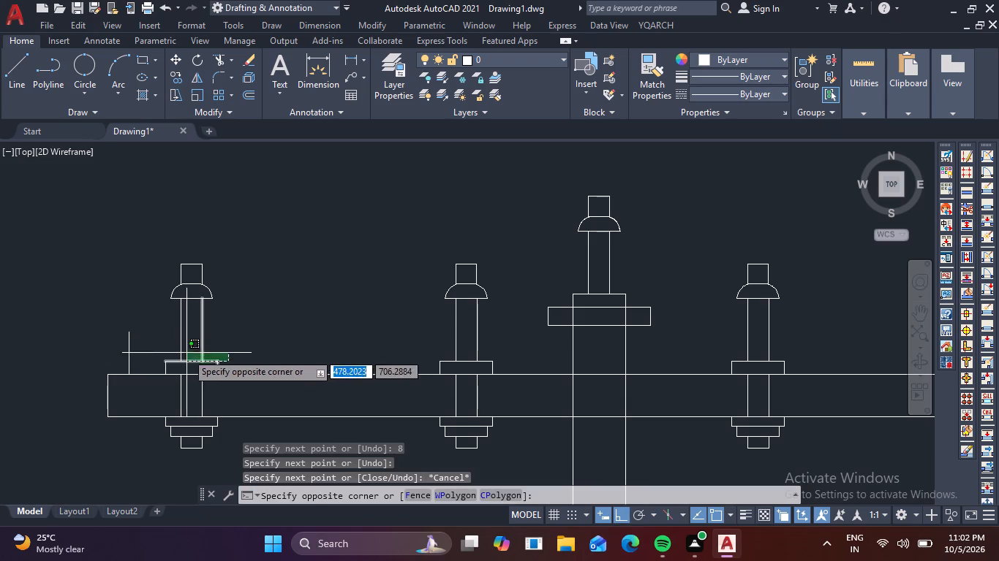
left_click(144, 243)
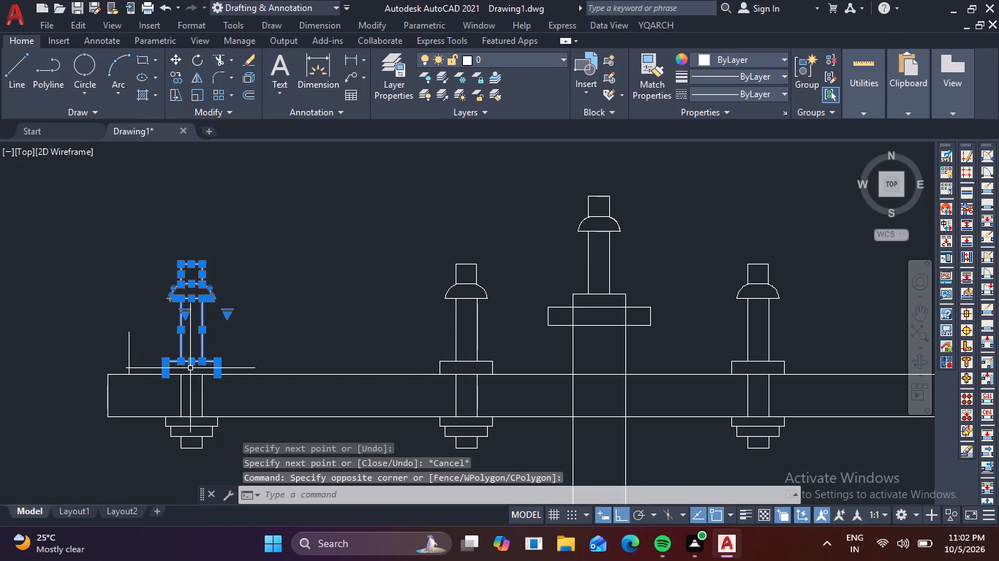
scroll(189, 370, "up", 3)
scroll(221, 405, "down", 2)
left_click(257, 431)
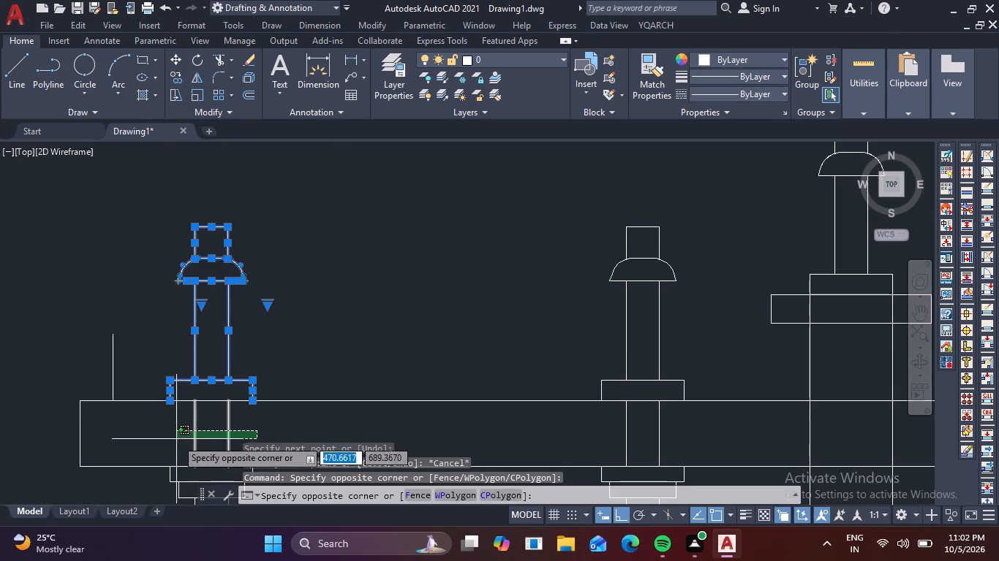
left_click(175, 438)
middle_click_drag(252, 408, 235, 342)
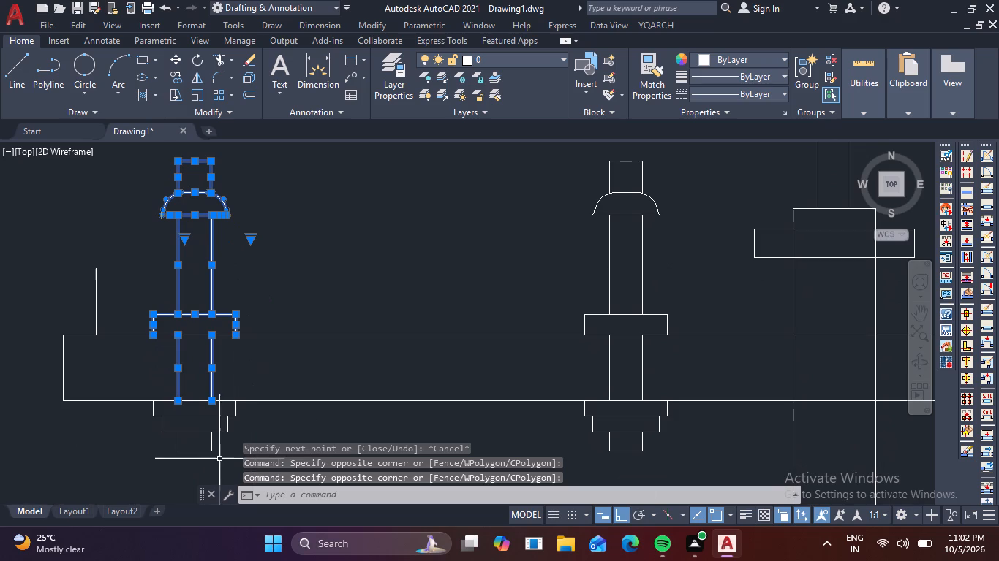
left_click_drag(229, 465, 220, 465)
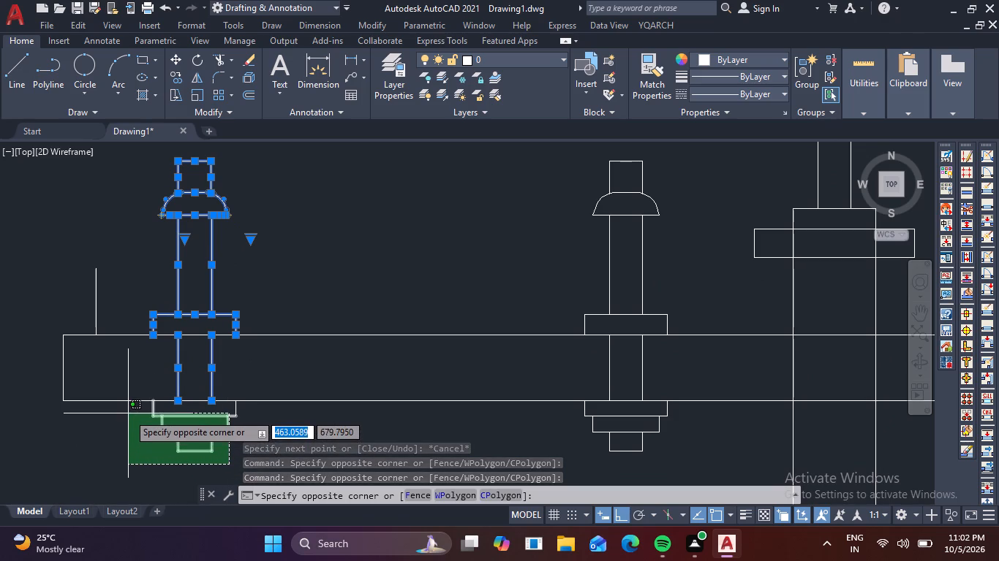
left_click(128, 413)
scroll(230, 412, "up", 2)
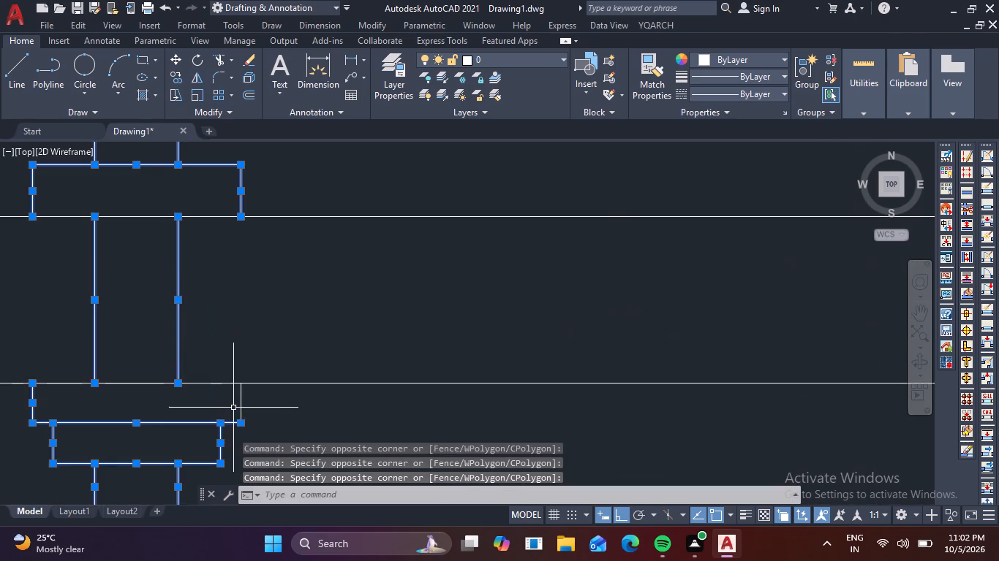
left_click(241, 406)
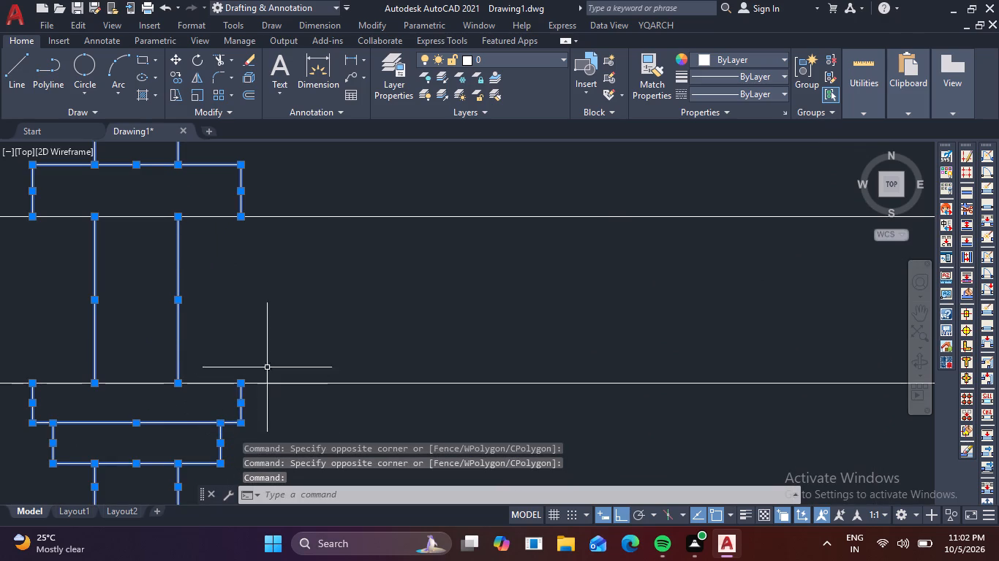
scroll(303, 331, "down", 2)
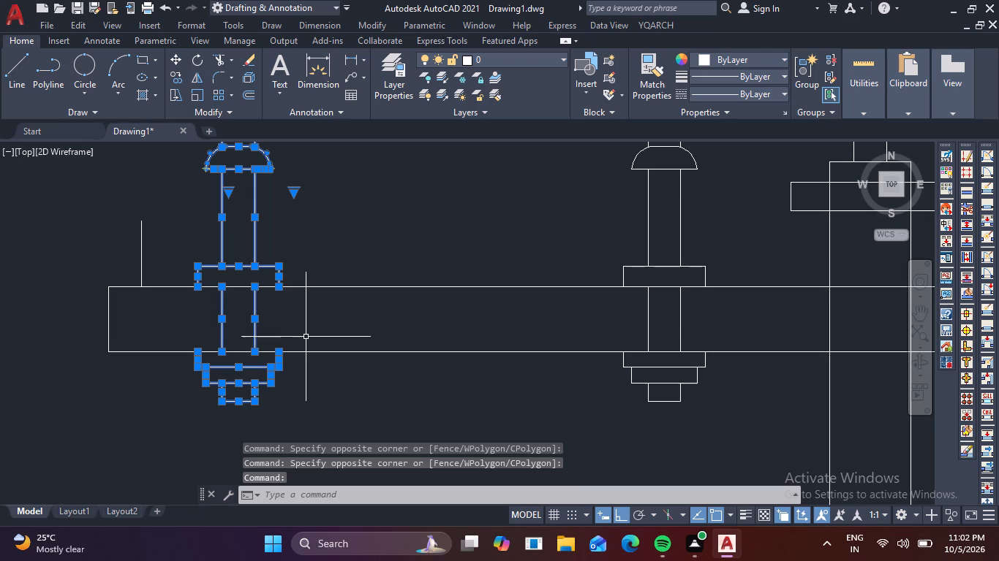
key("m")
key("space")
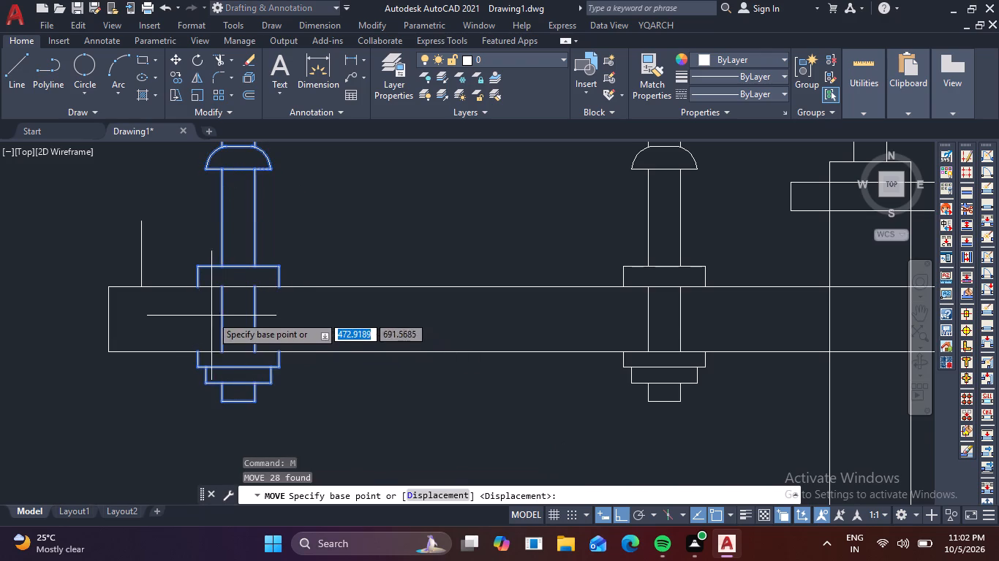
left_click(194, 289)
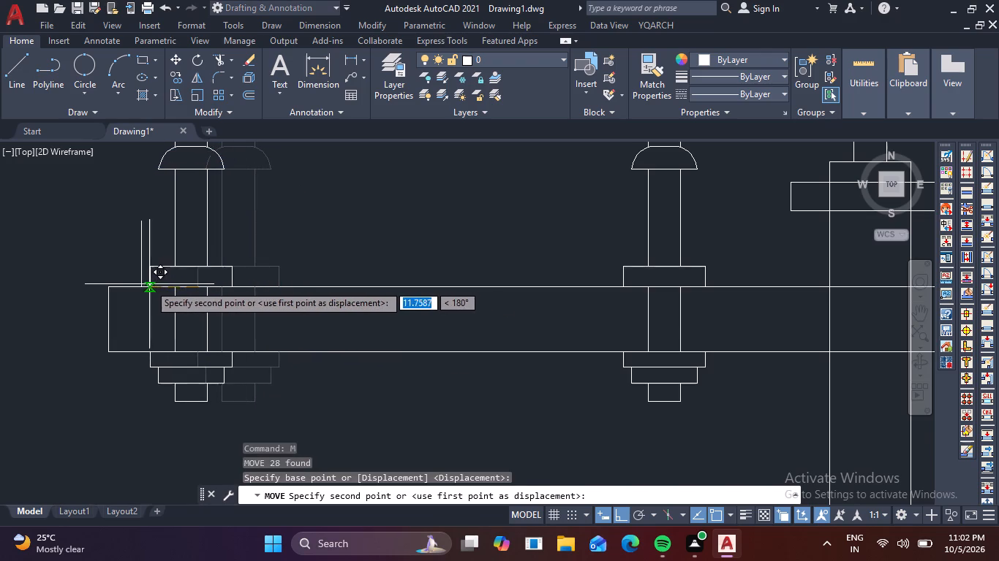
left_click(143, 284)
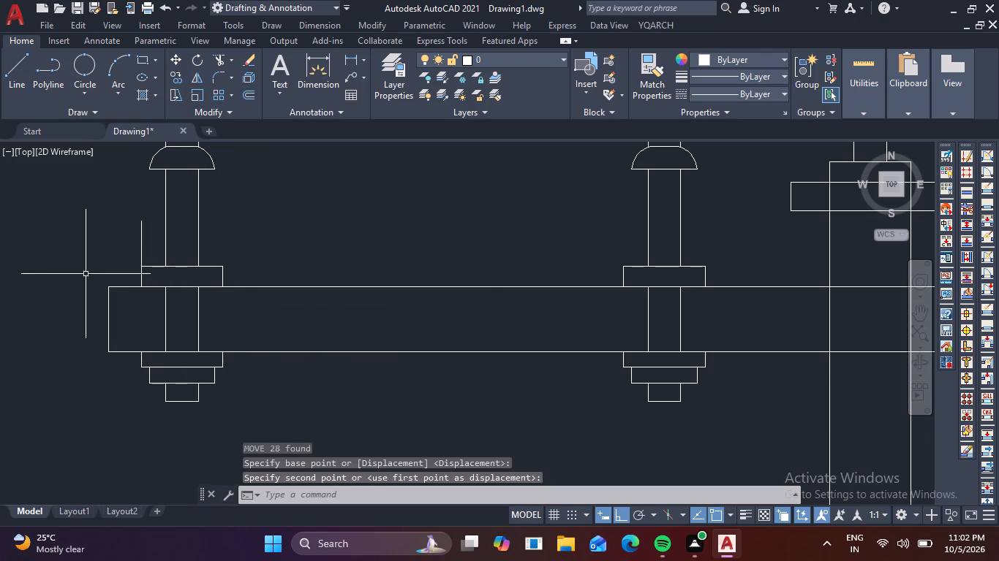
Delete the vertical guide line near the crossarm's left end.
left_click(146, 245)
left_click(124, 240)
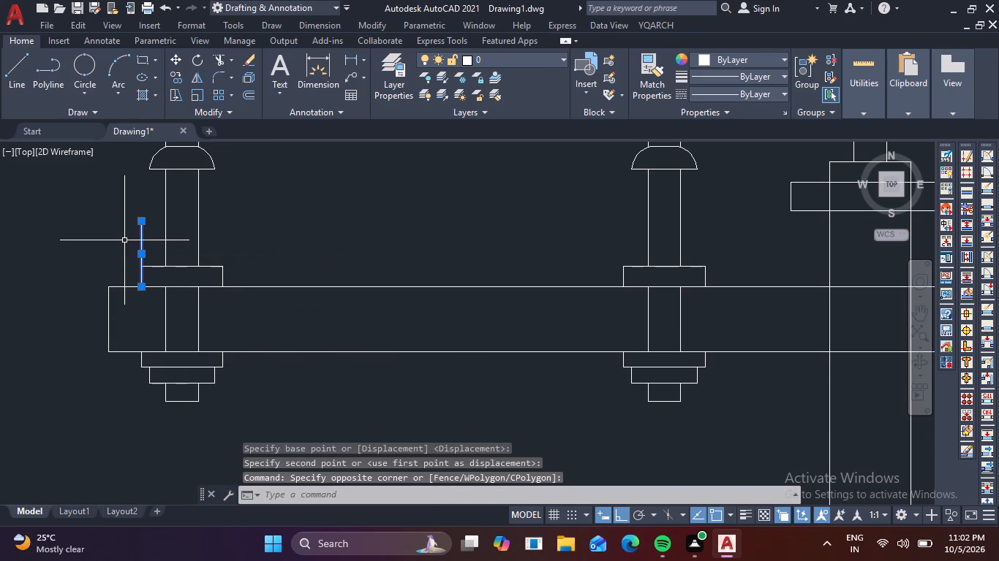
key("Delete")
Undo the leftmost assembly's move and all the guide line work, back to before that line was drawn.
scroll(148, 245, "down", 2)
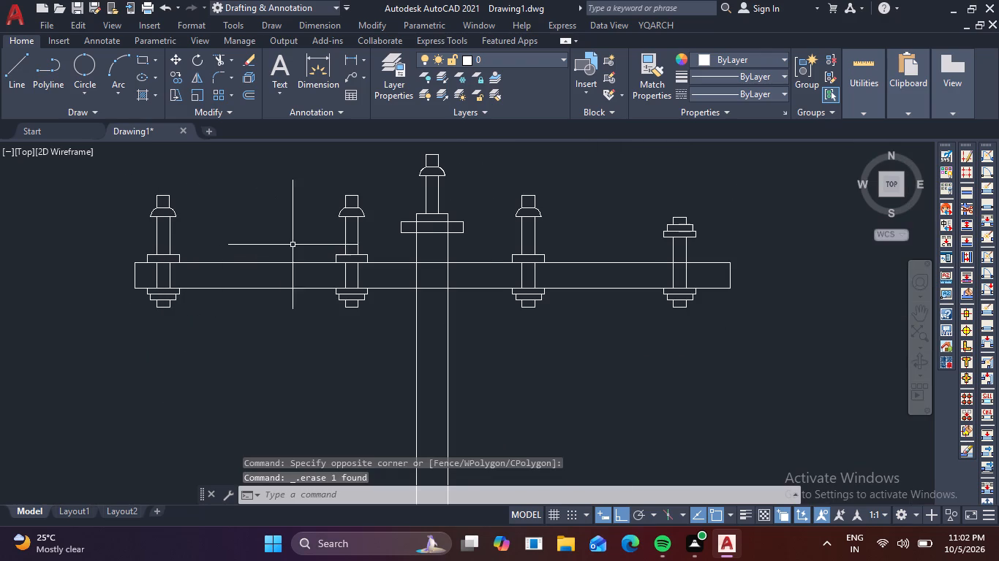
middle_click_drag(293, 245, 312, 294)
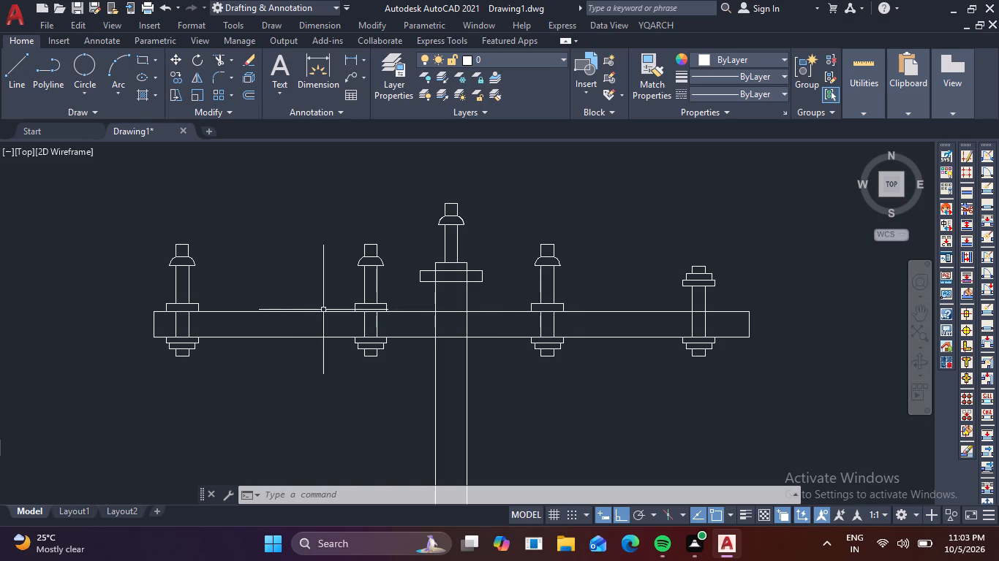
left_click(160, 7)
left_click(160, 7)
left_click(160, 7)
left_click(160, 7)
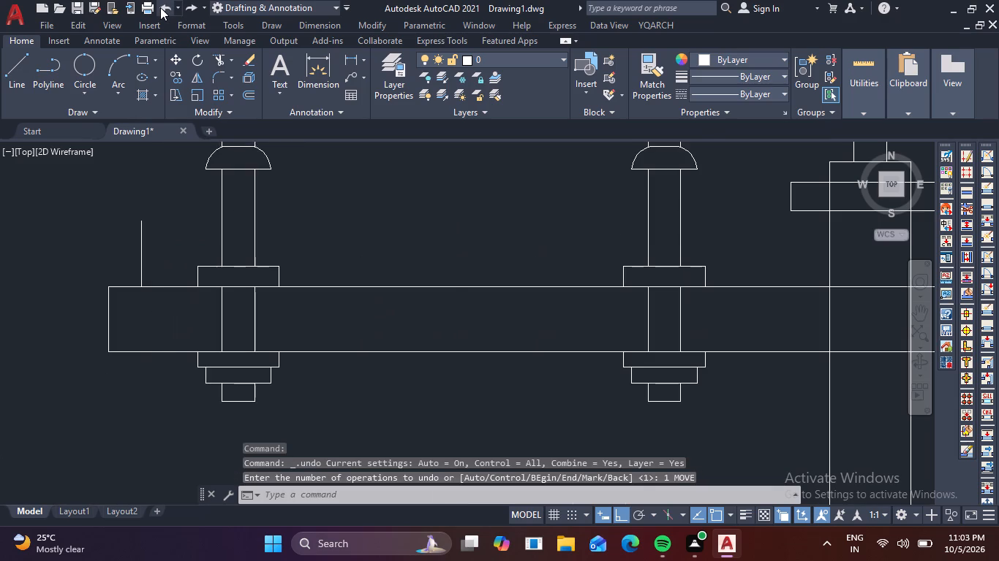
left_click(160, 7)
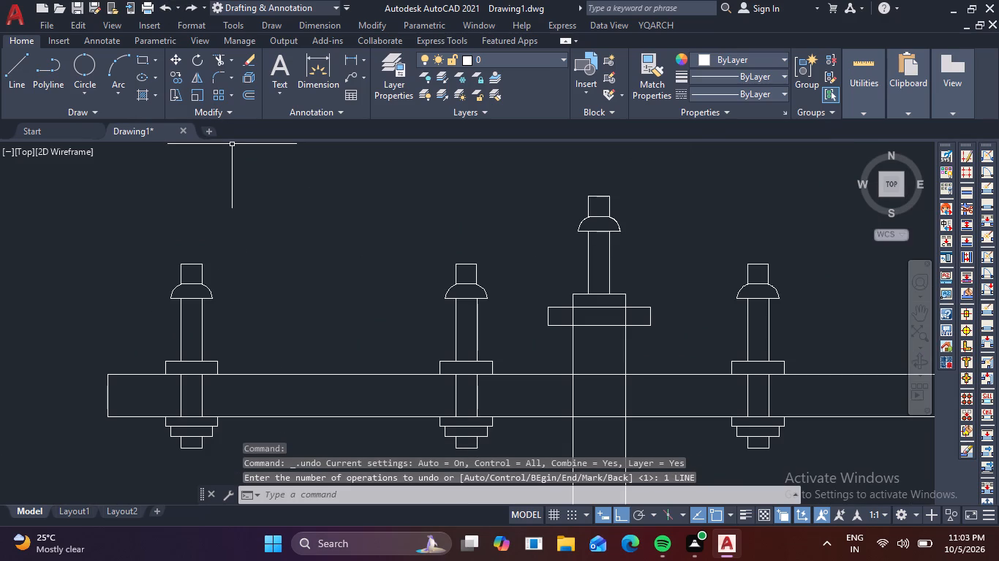
Copy the "PCC 1:3:6 TYPEC-2" label to a spot just beyond and slightly above the crossarm's right end, with Ortho off.
scroll(263, 207, "down", 5)
scroll(350, 241, "up", 2)
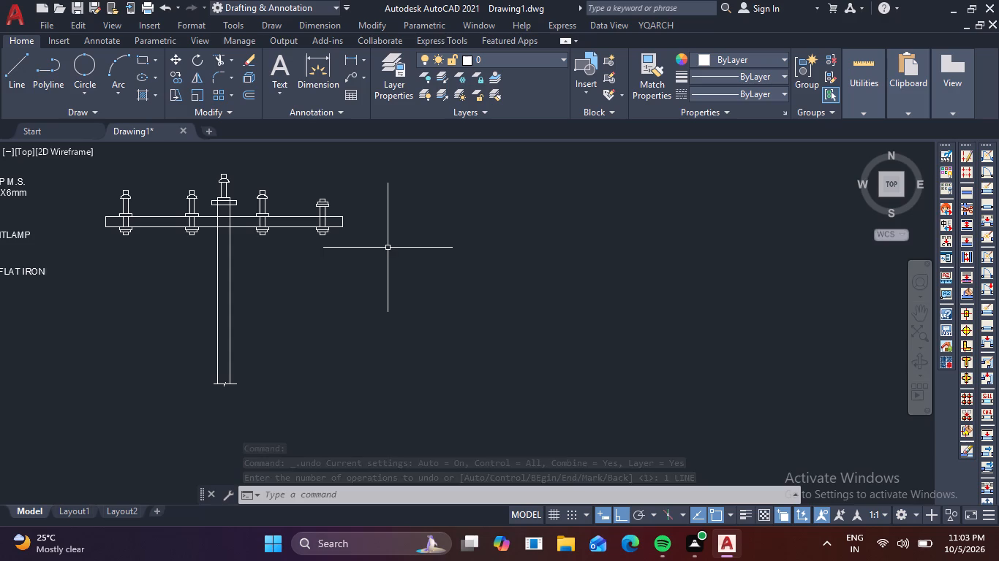
scroll(246, 219, "down", 1)
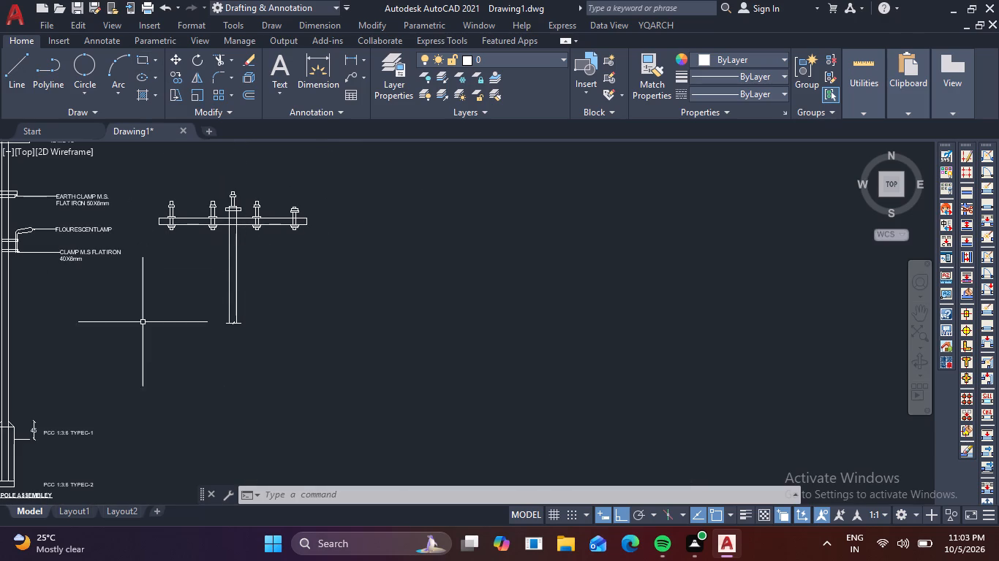
middle_click_drag(133, 333, 226, 218)
scroll(159, 377, "up", 1)
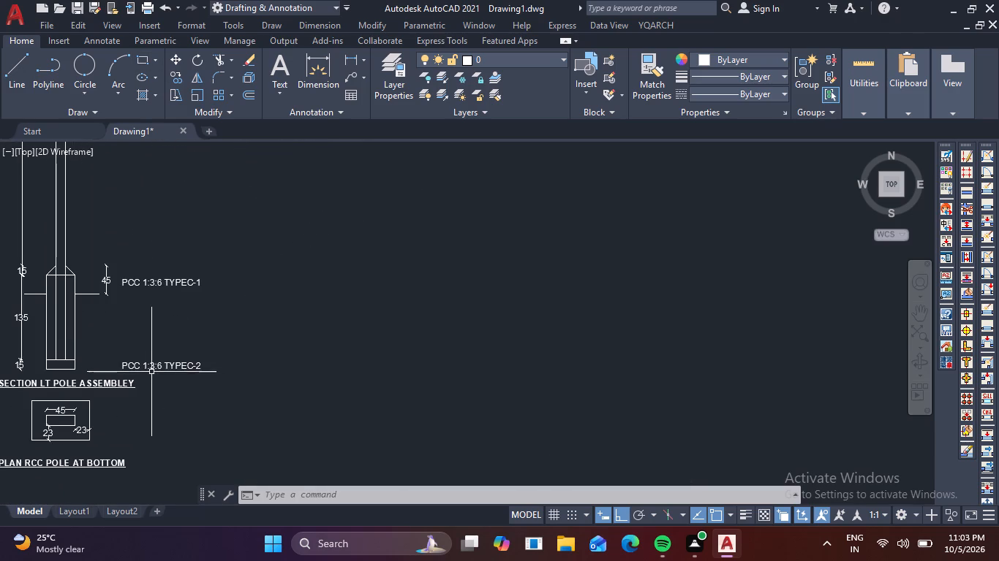
left_click(151, 367)
key("c")
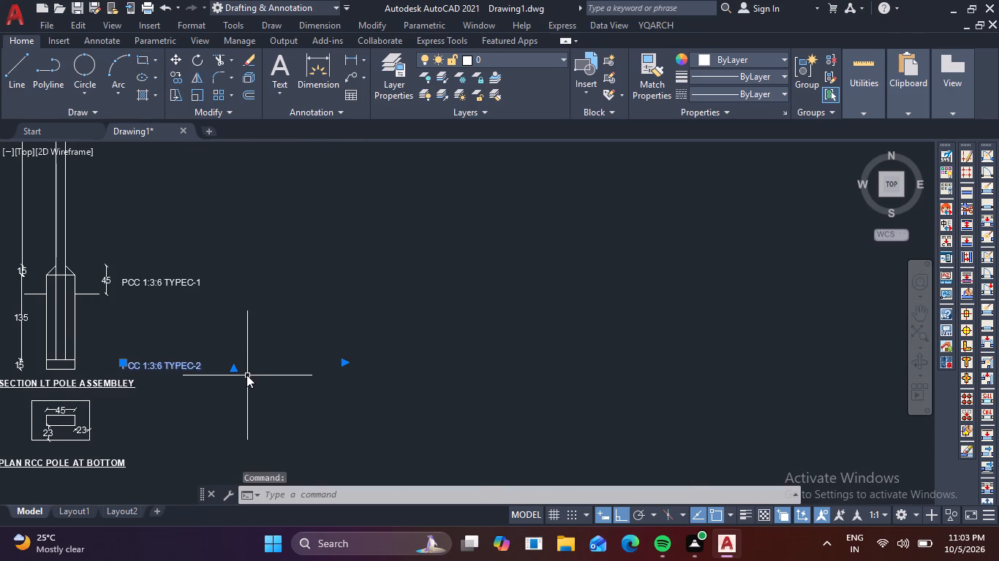
key("o")
key("space")
left_click(158, 370)
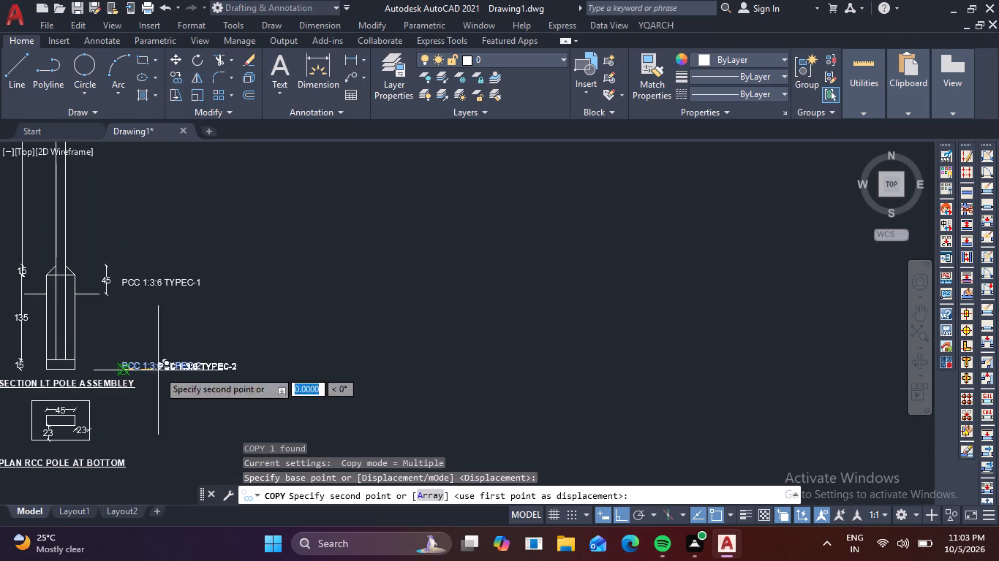
key("F8")
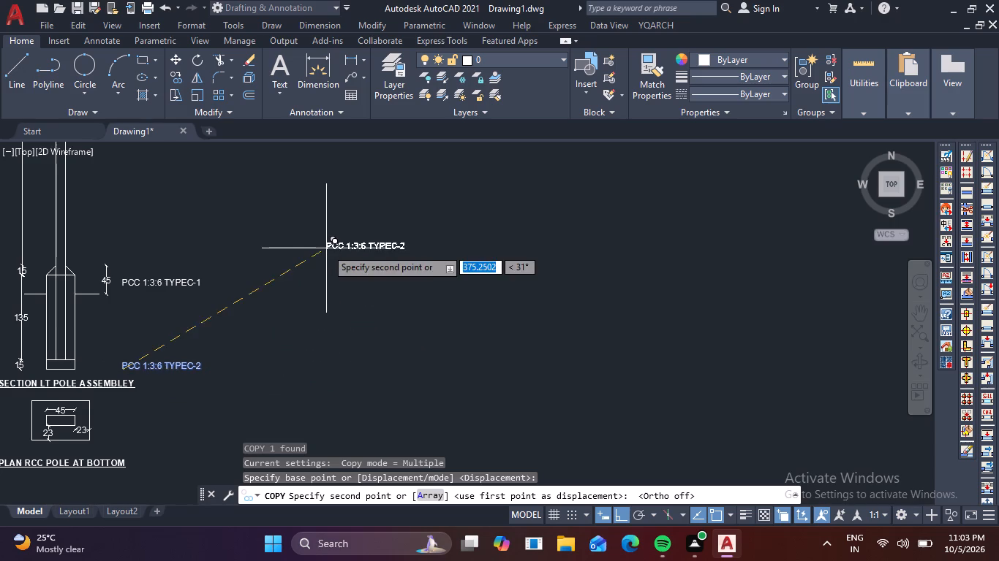
middle_click_drag(336, 245, 237, 495)
middle_click_drag(487, 182, 458, 300)
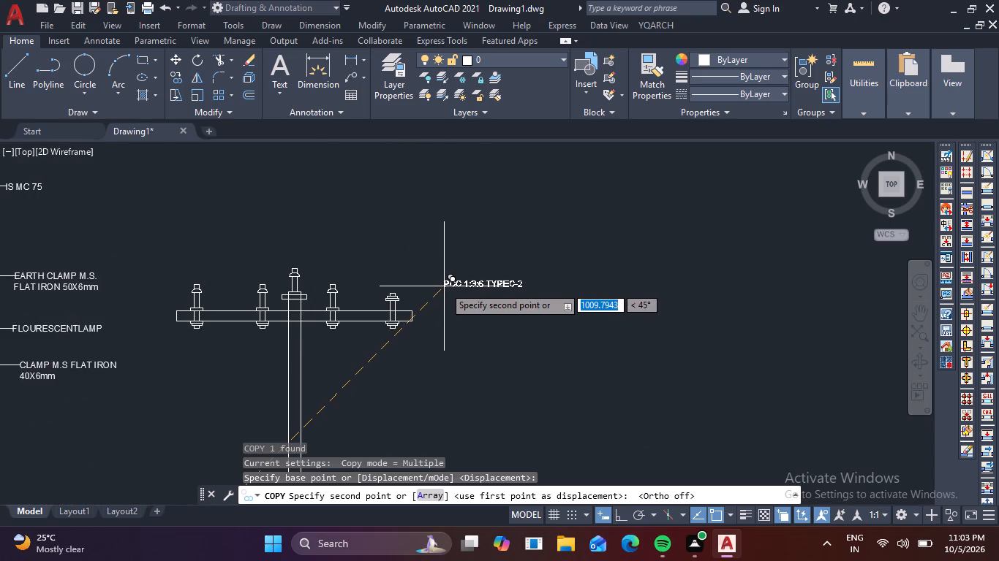
left_click(446, 295)
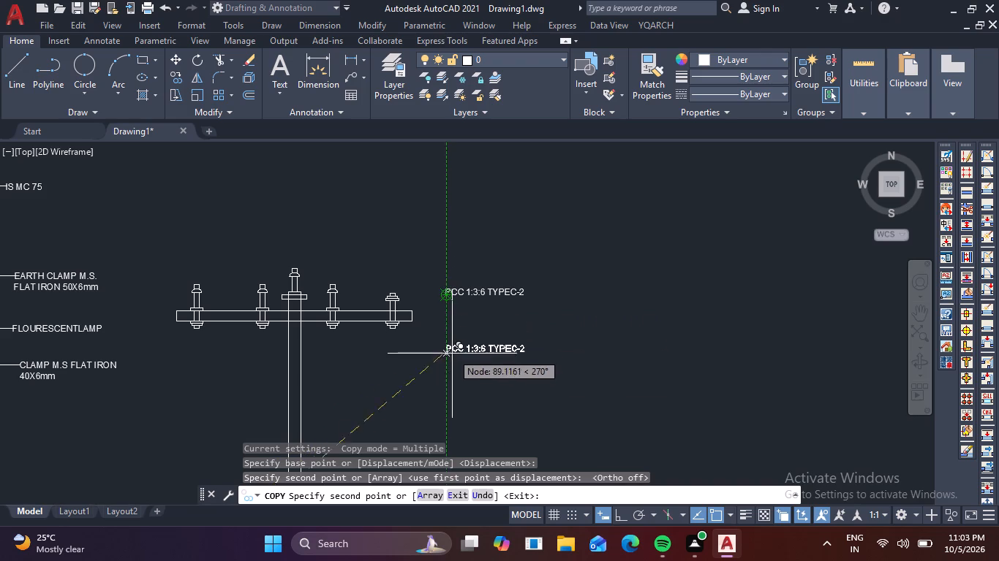
key("Escape")
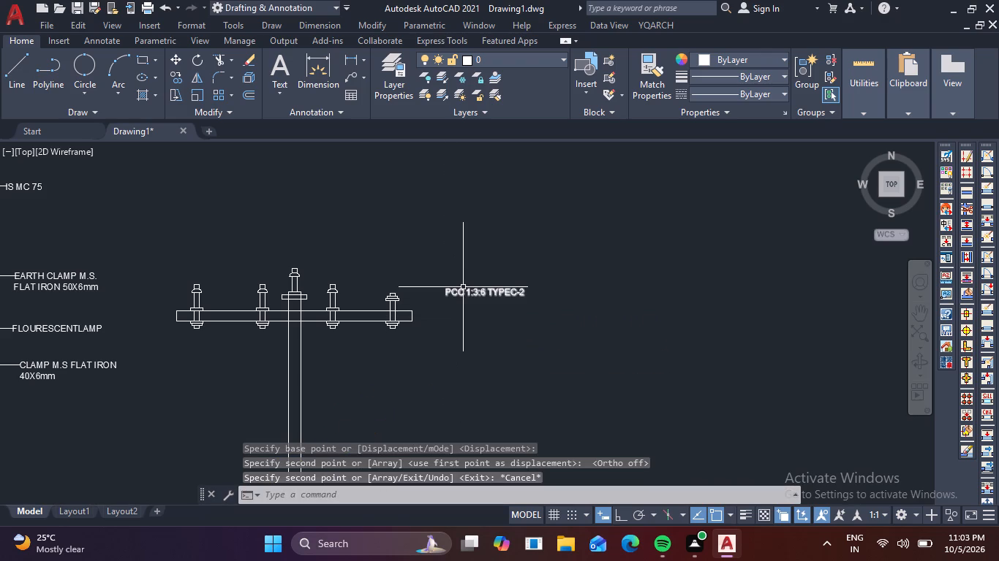
Replace the text of the copied "PCC 1:3:6 TYPEC-2" label beside the crossarm with "STREET LIGHT PHASE".
double_click(464, 289)
left_click(527, 290)
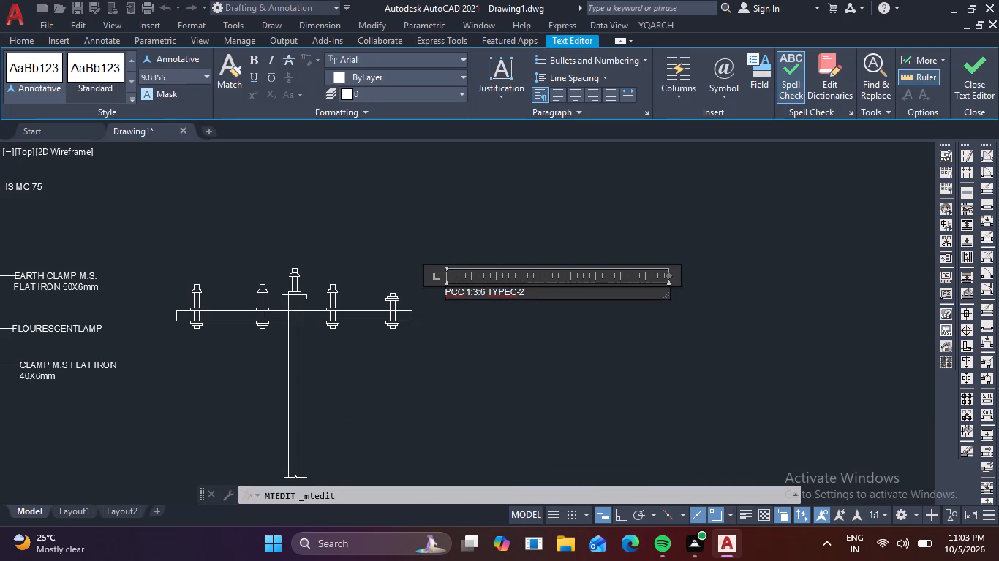
key("BackSpace")
key("BackSpace")
key("BackSpace")
key("BackSpace")
key("BackSpace")
key("BackSpace")
key("BackSpace")
key("BackSpace")
key("BackSpace")
key("BackSpace")
key("BackSpace")
key("BackSpace")
key("BackSpace")
key("BackSpace")
key("BackSpace")
key("BackSpace")
key("BackSpace")
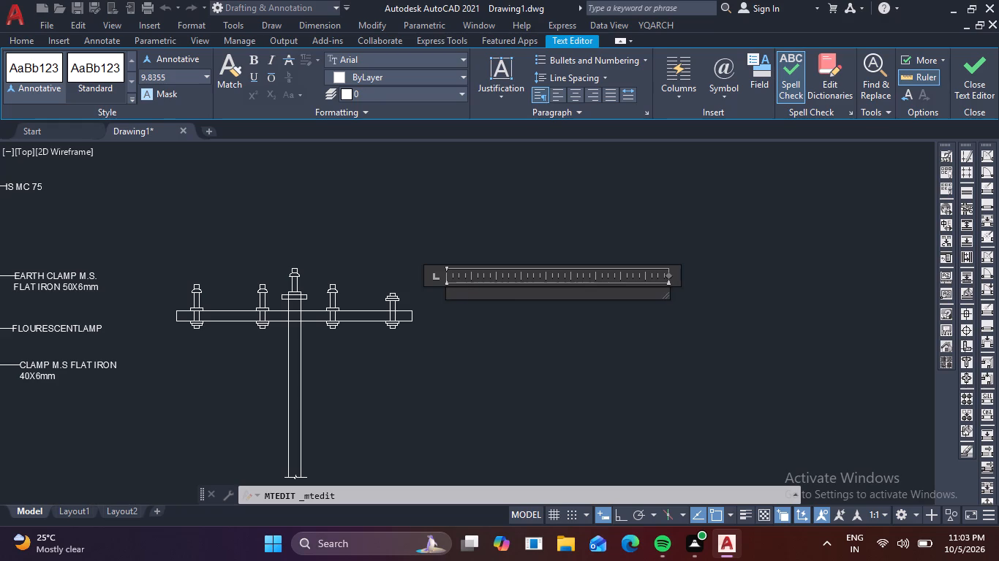
type("ST")
type("REET")
key("space")
type("LIGHT")
key("space")
key("p")
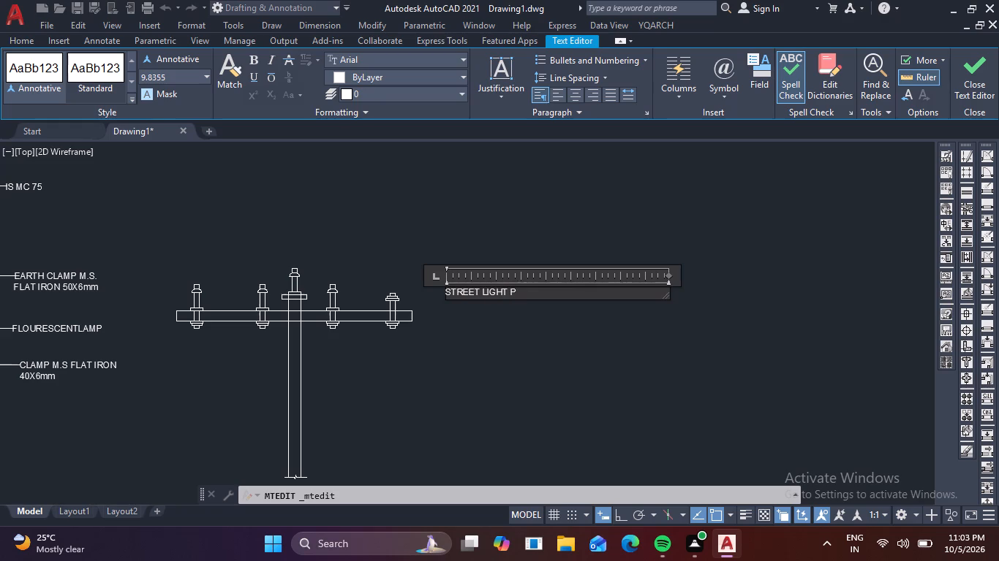
type("HA")
type("SE")
left_click(482, 327)
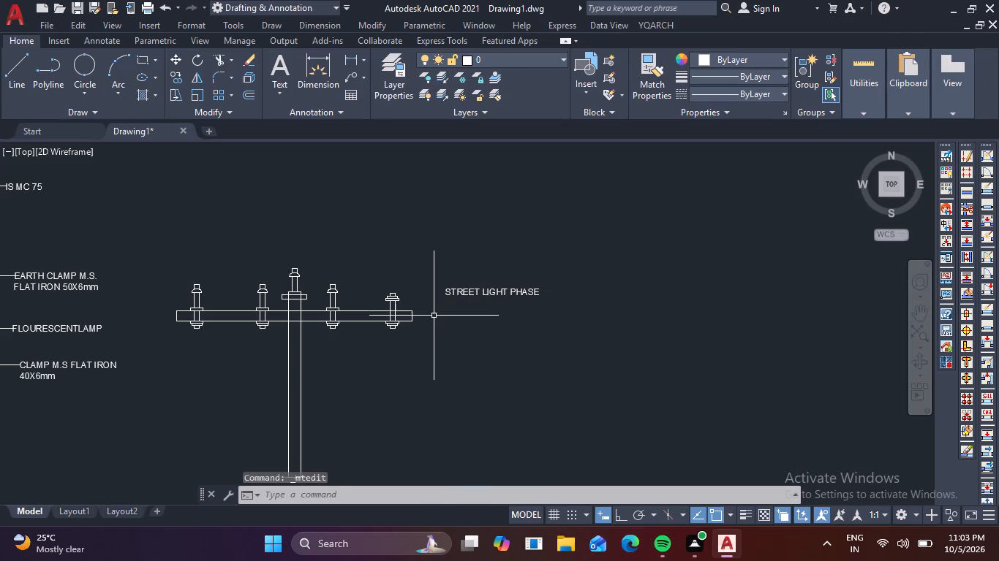
Add a multileader reading "NEUTRAL" from the upper washer of the crossarm's rightmost bolt, with its text just below the street light label.
key("m")
key("u")
type("LT")
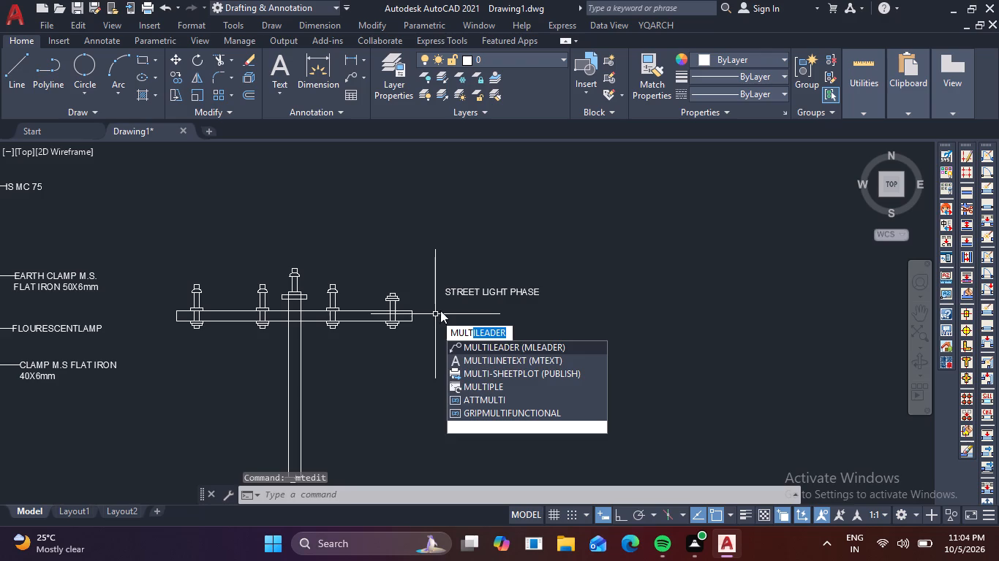
key("space")
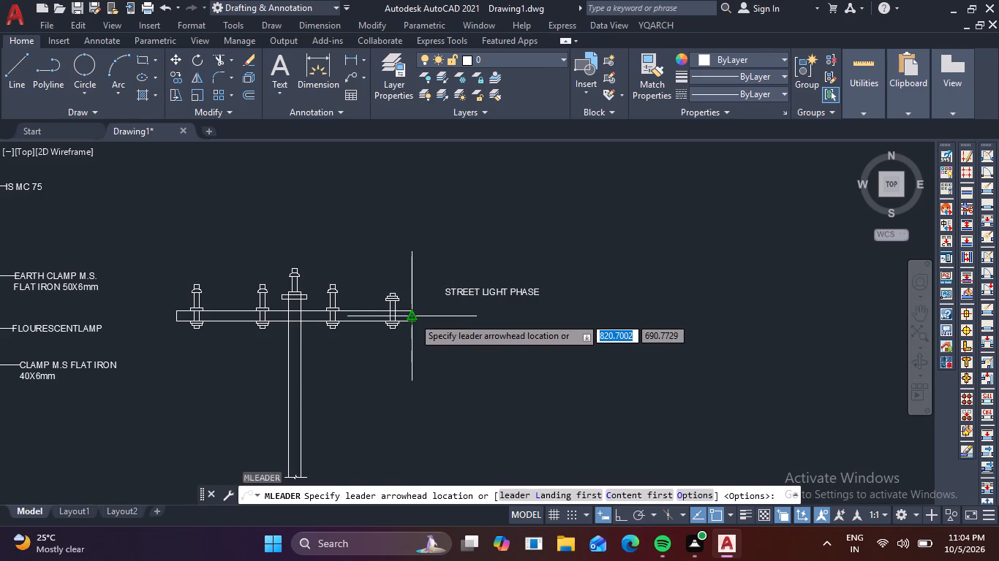
scroll(413, 317, "up", 1)
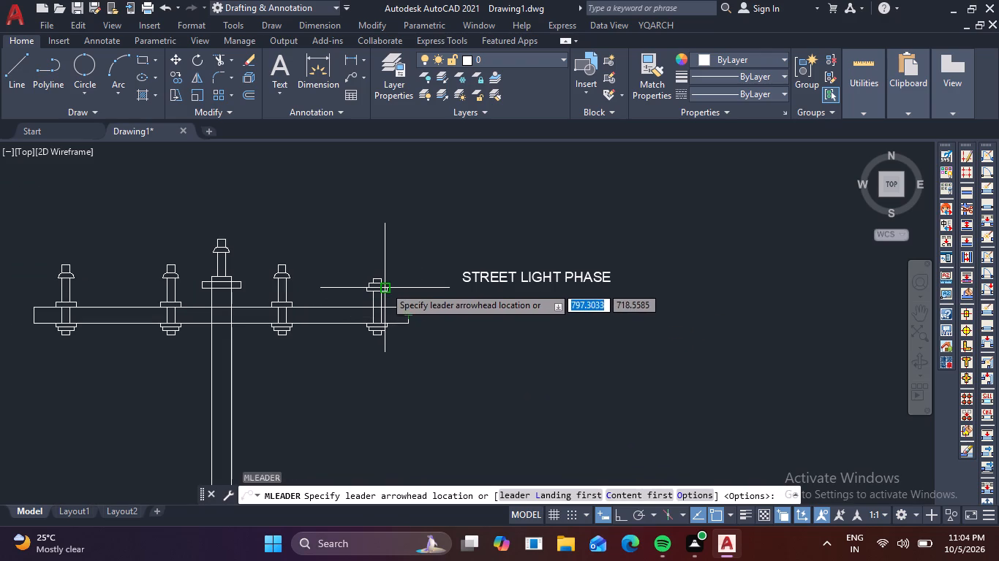
scroll(387, 289, "up", 3)
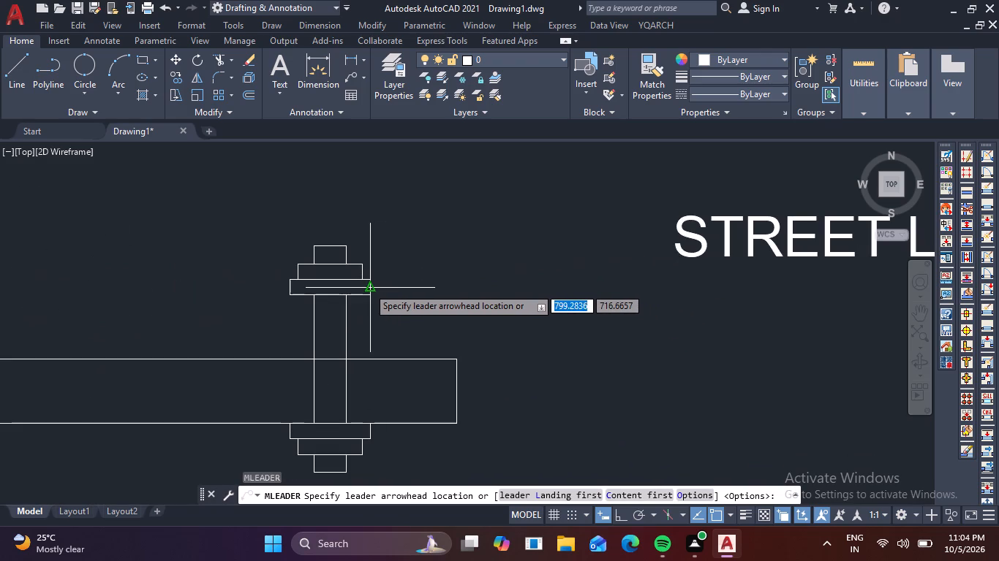
left_click(368, 287)
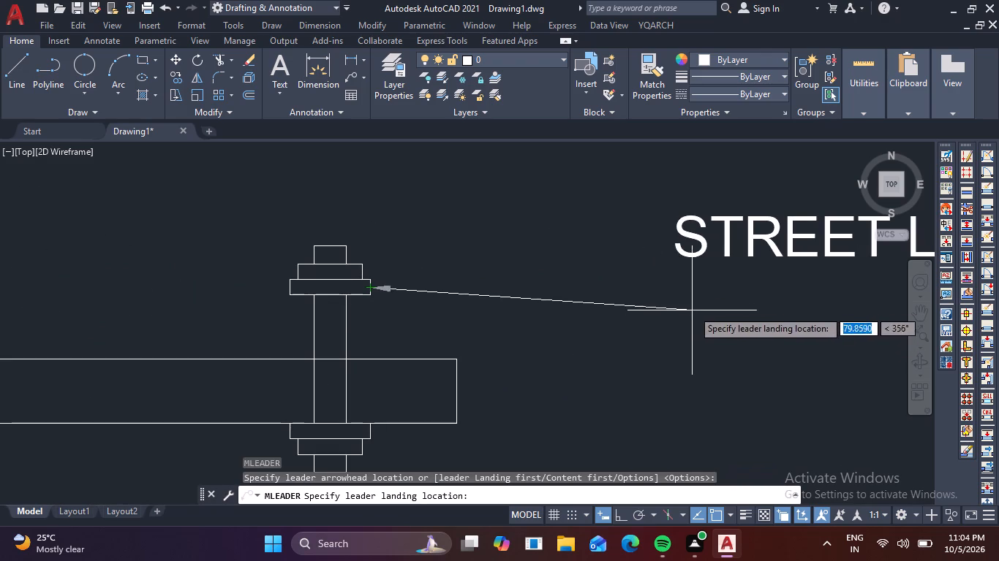
left_click(623, 348)
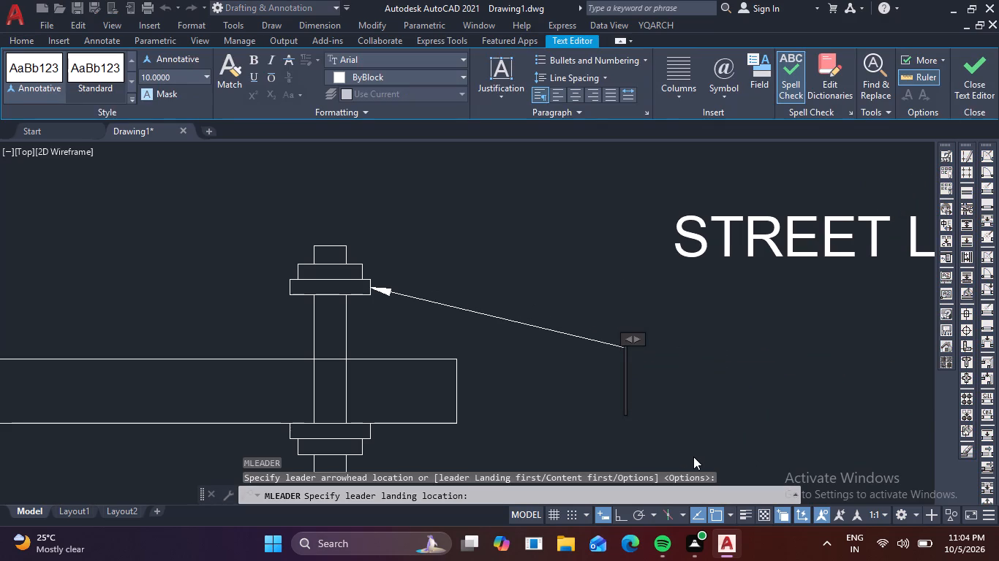
type("NE")
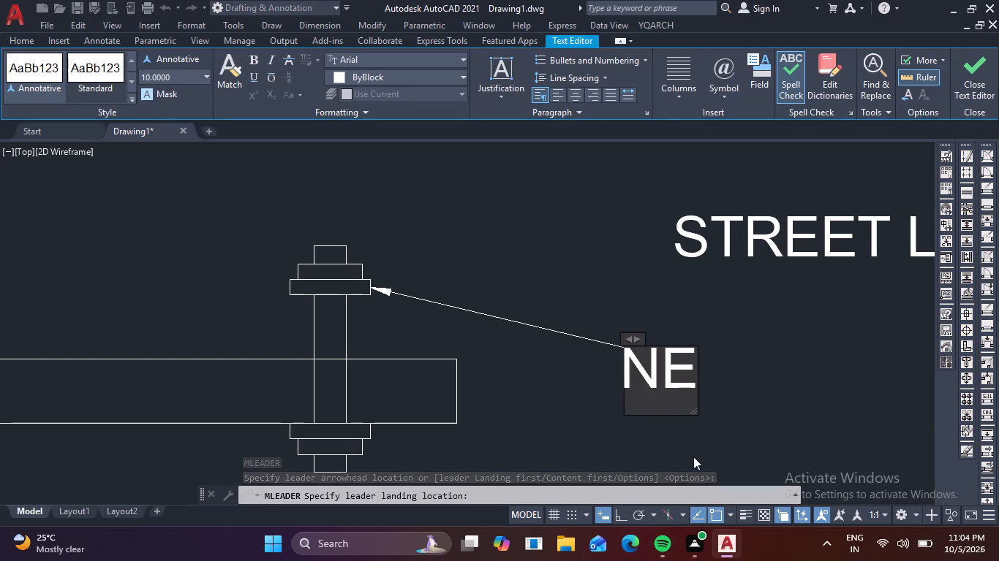
key("u")
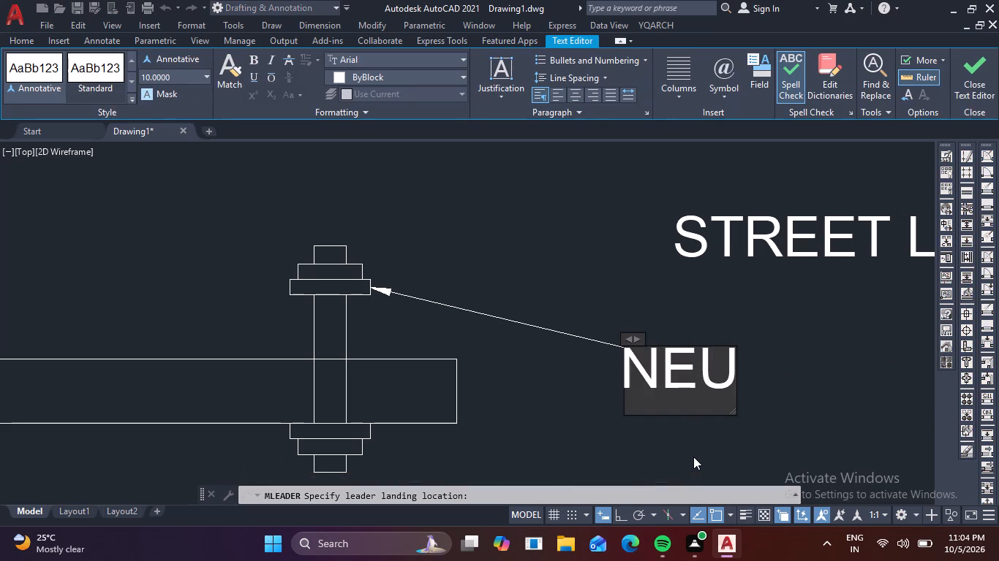
type("TRA")
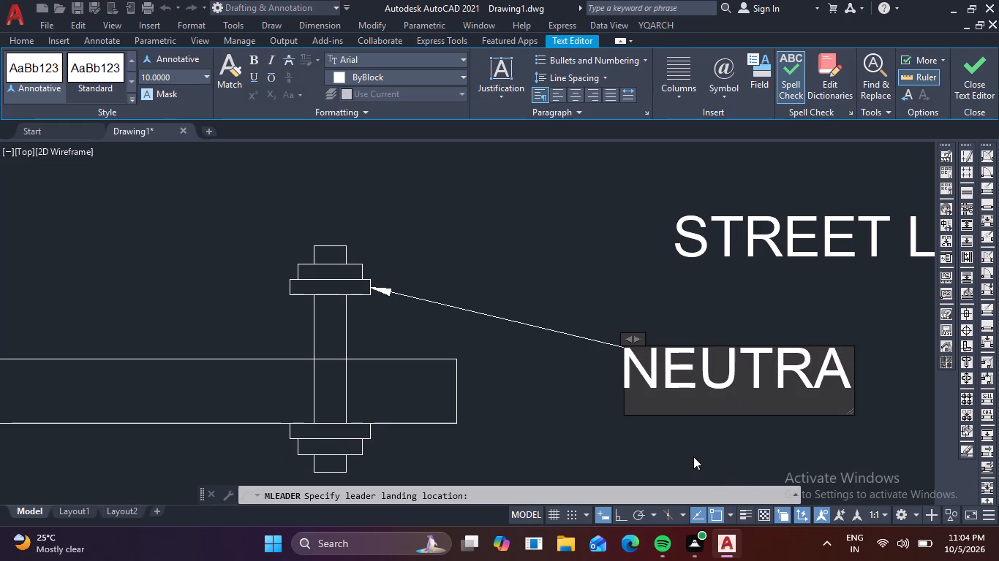
key("l")
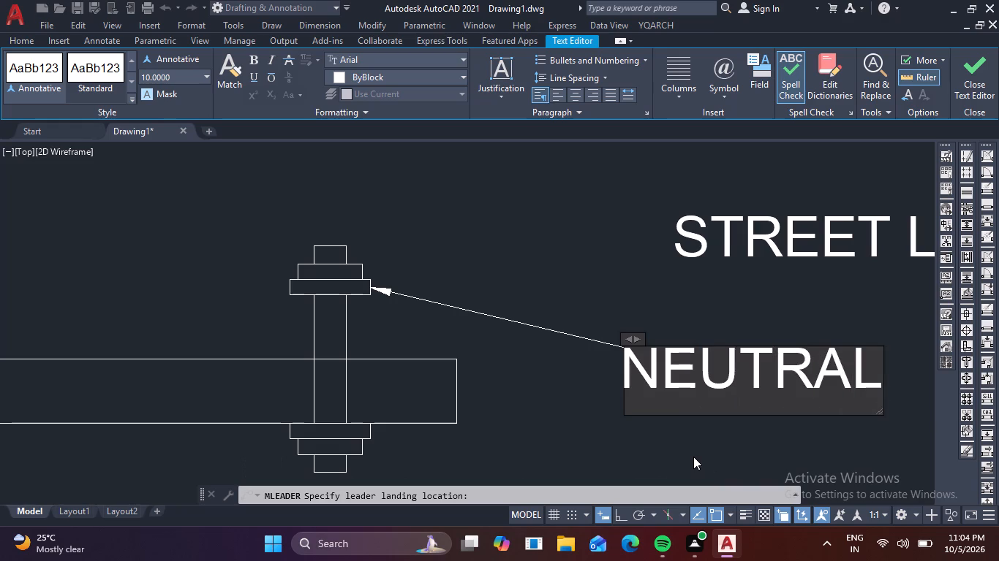
left_click(693, 457)
scroll(693, 456, "down", 3)
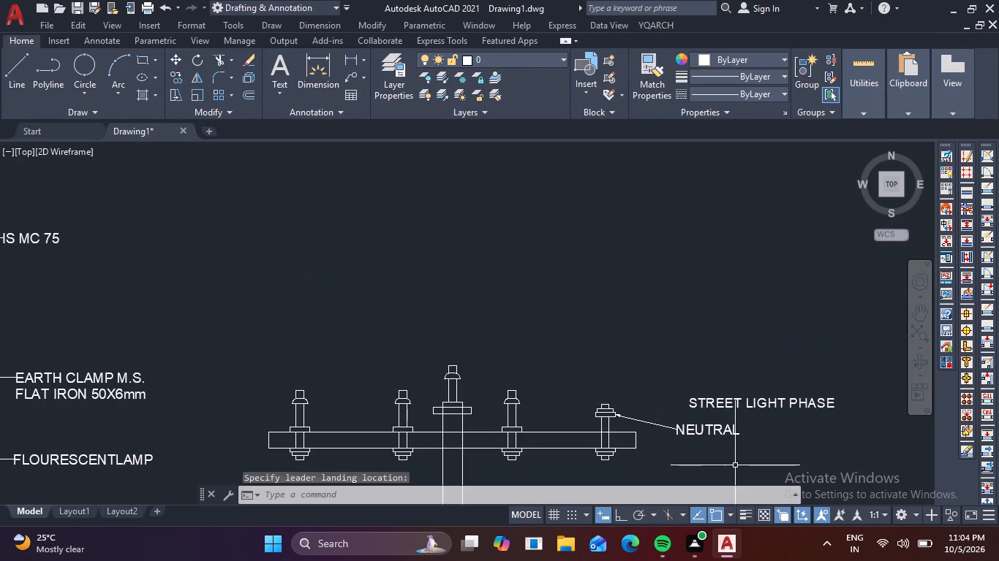
middle_click_drag(734, 466, 666, 340)
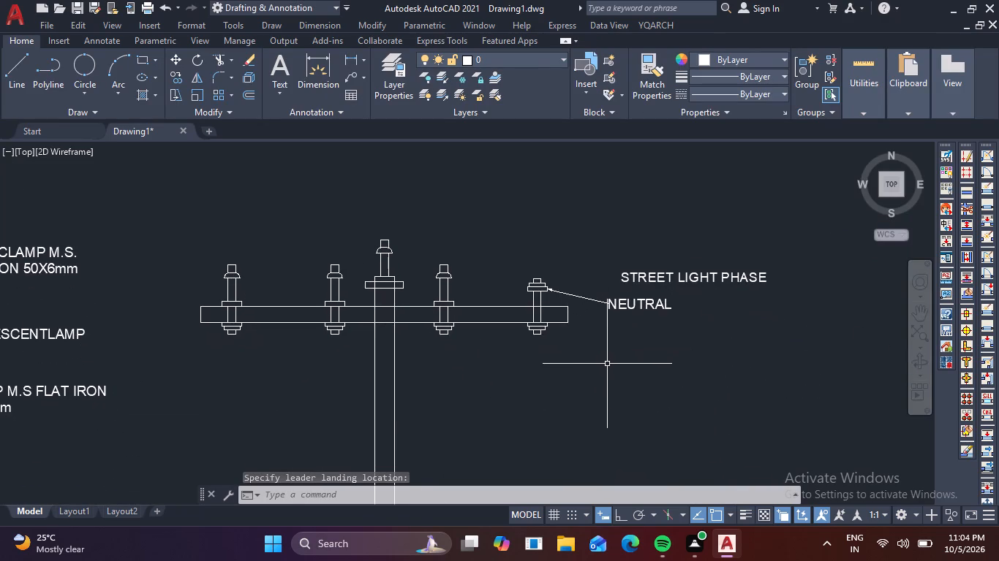
key("space")
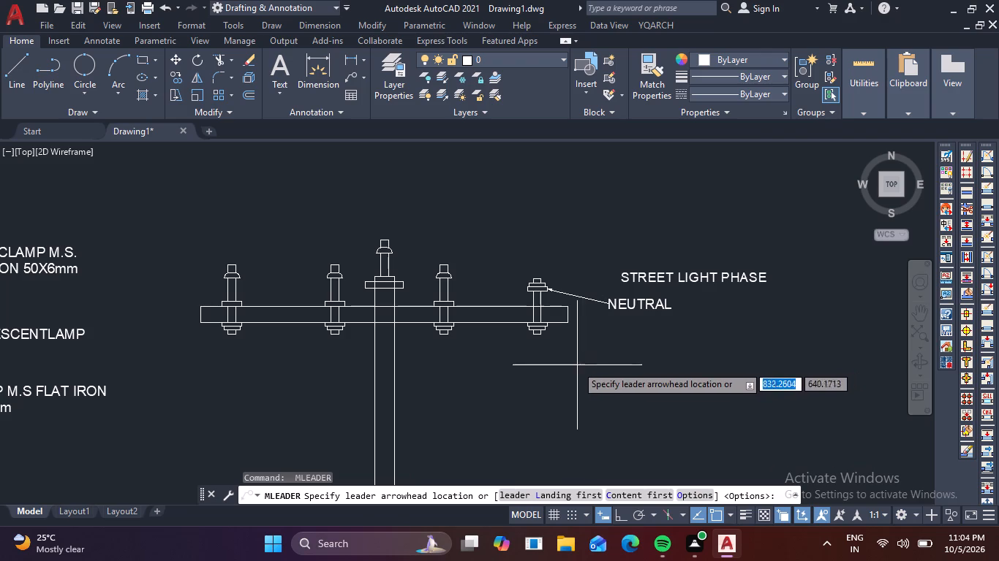
key("Escape")
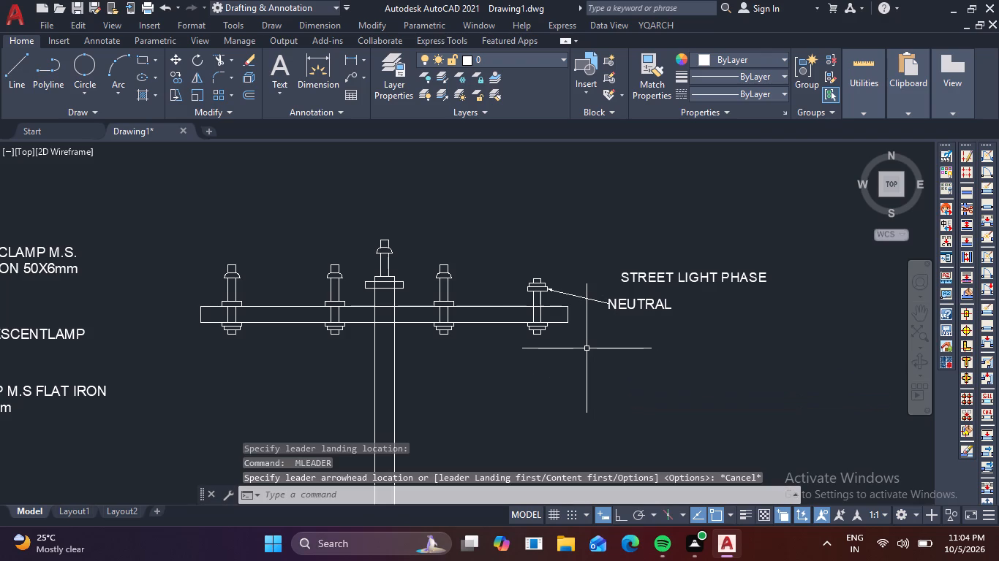
Draw a short vertical line straight down from the crossarm's lower-right corner, with Ortho on.
type("L")
key("space")
scroll(569, 340, "up", 2)
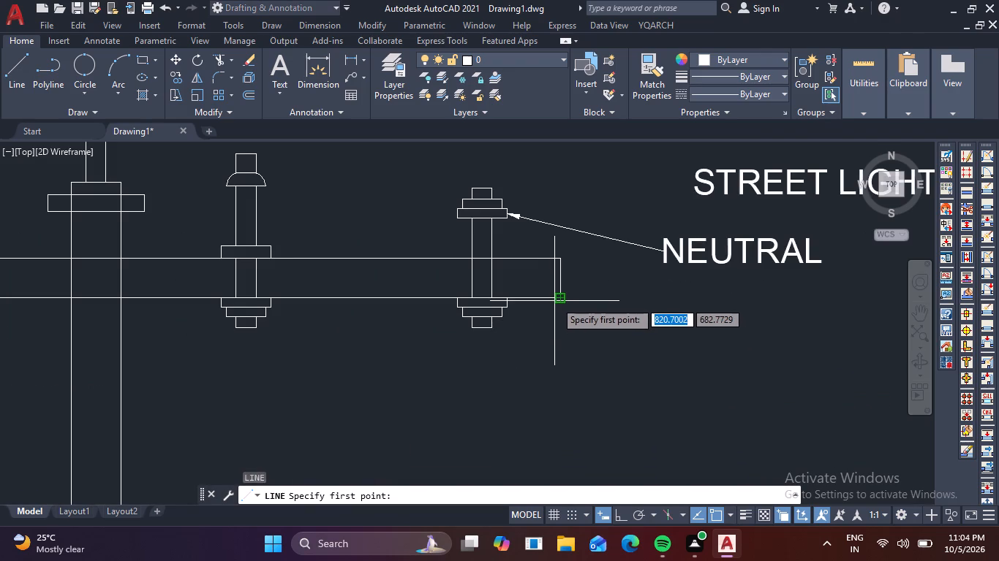
left_click(563, 298)
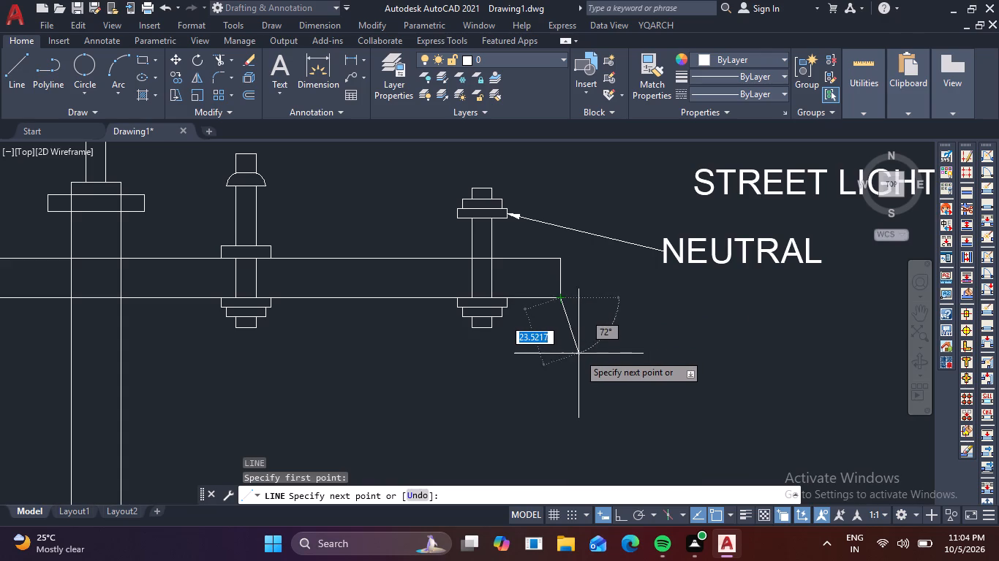
key("F8")
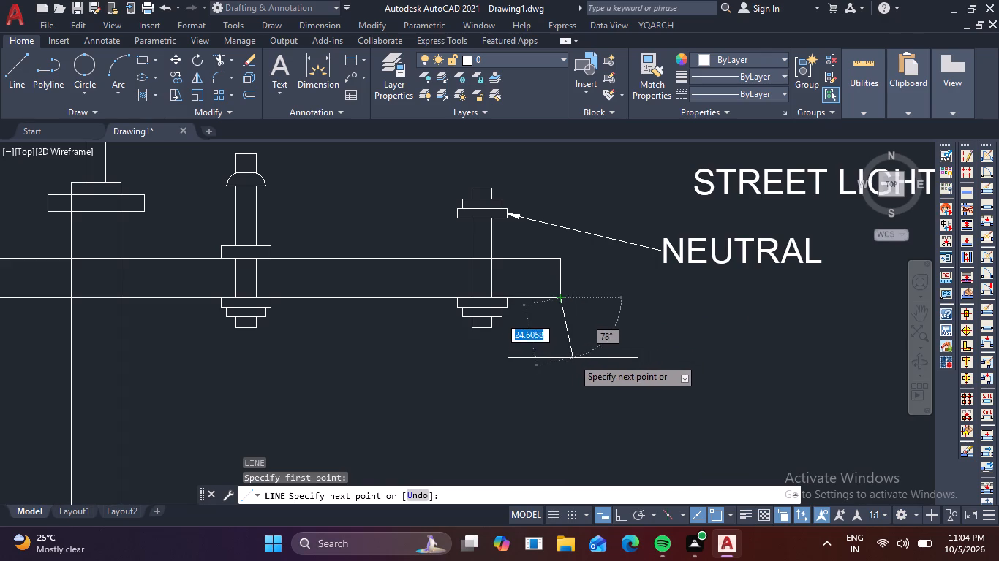
left_click(562, 357)
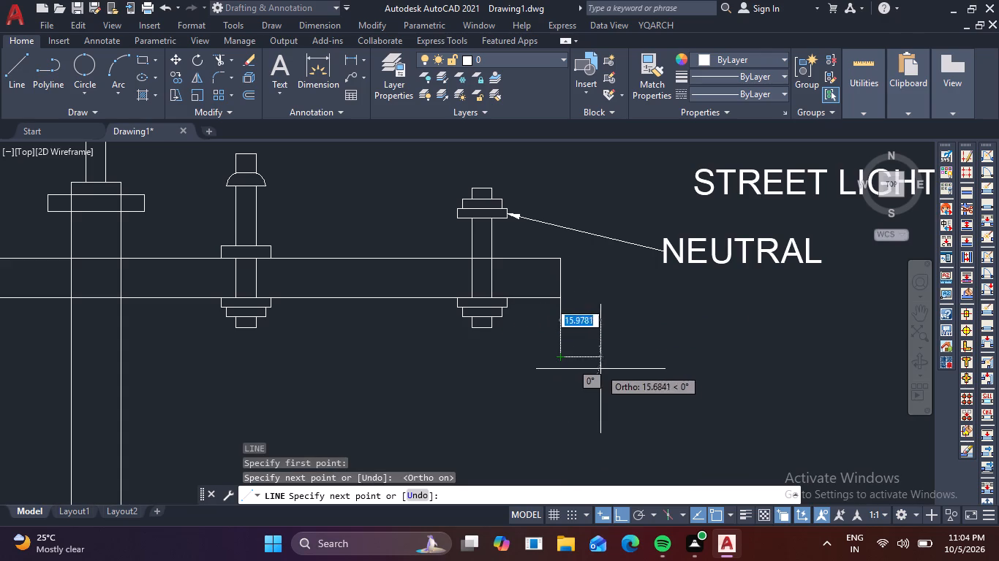
key("Escape")
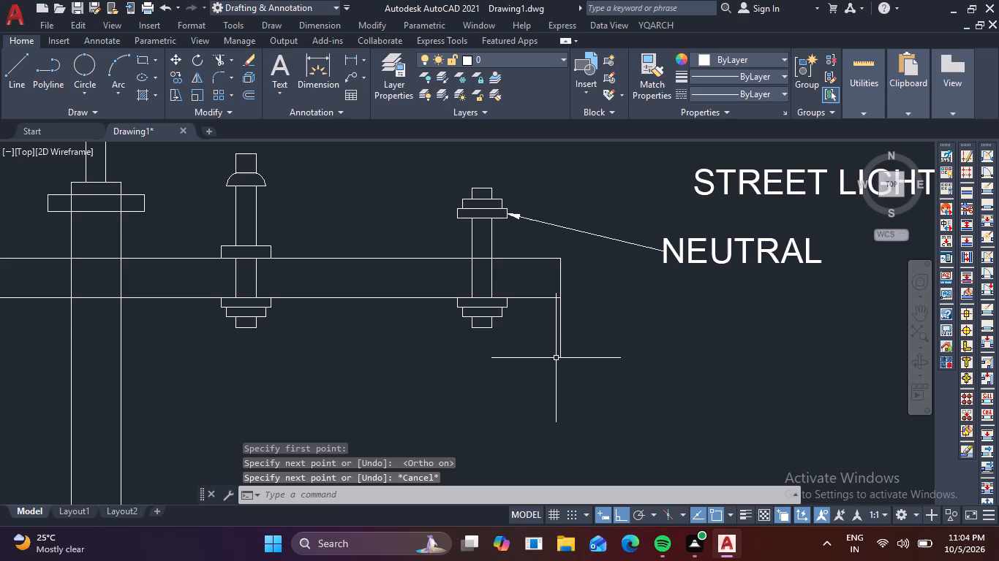
Draw a second, shorter vertical line down from the crossarm's bottom edge, slightly inward of the line at its right corner.
type("L")
key("space")
left_click(551, 301)
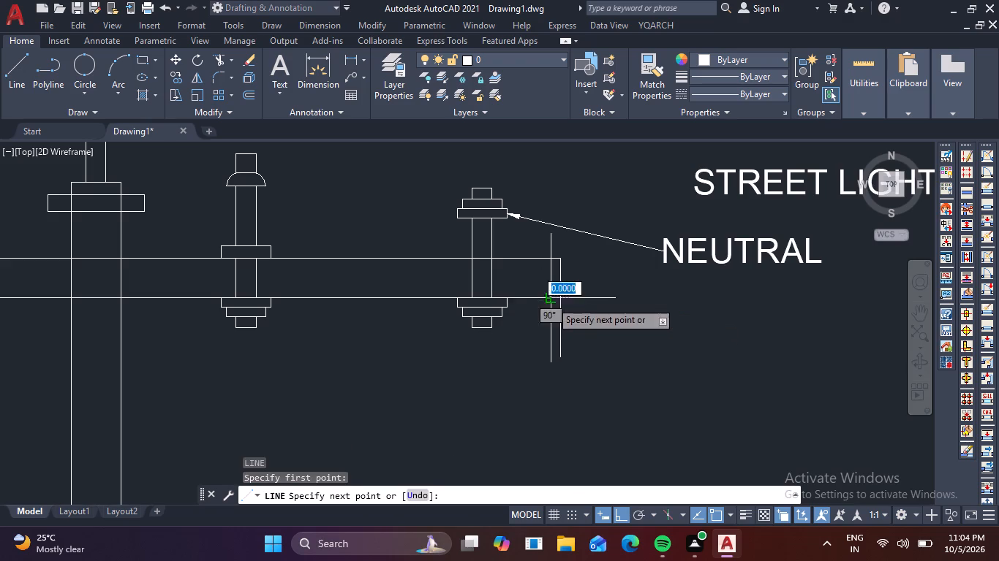
left_click(550, 334)
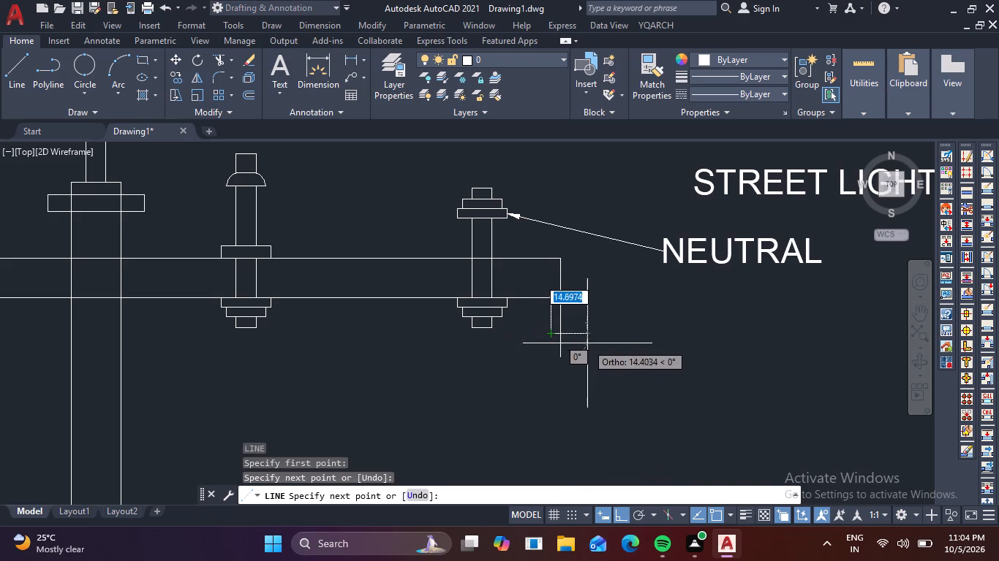
key("Escape")
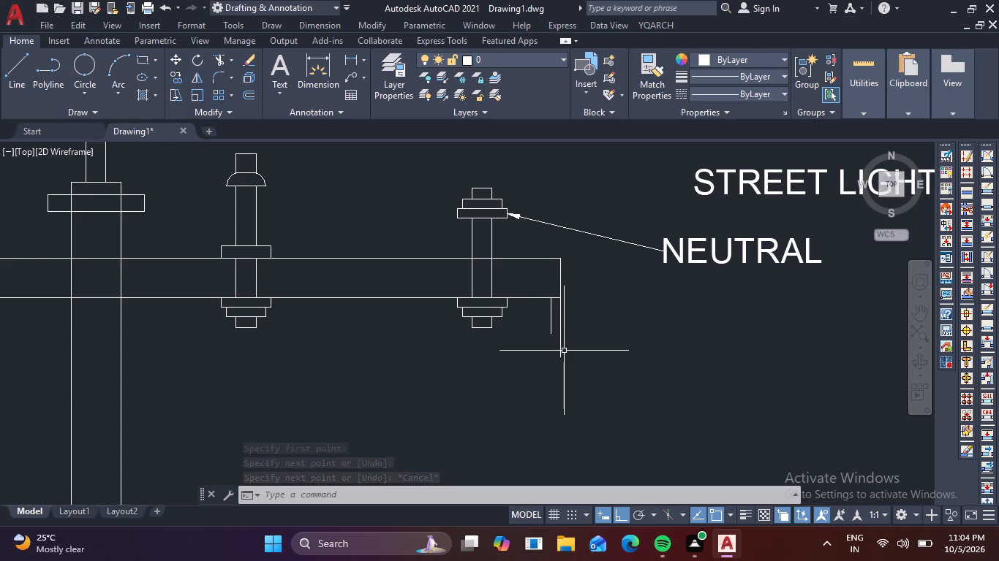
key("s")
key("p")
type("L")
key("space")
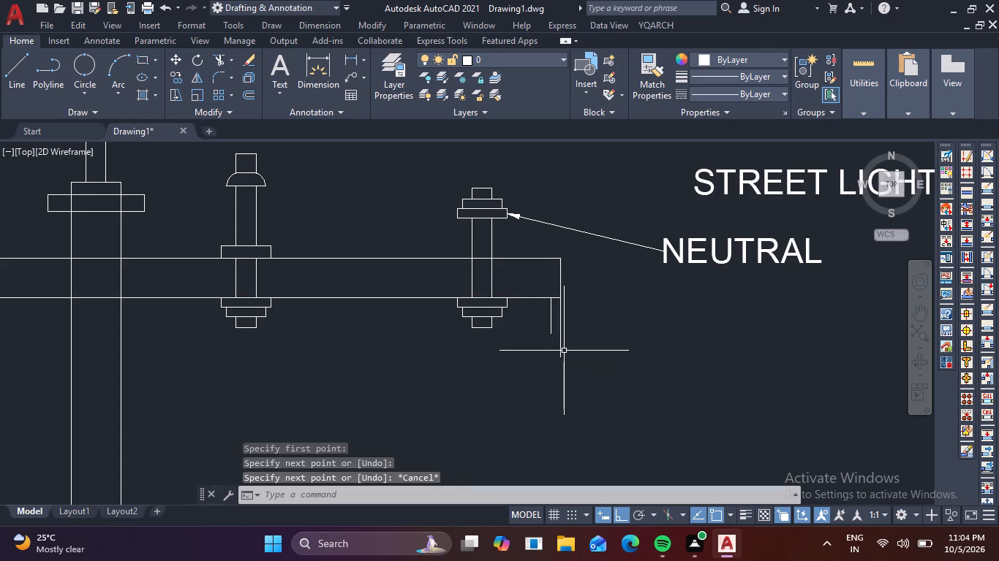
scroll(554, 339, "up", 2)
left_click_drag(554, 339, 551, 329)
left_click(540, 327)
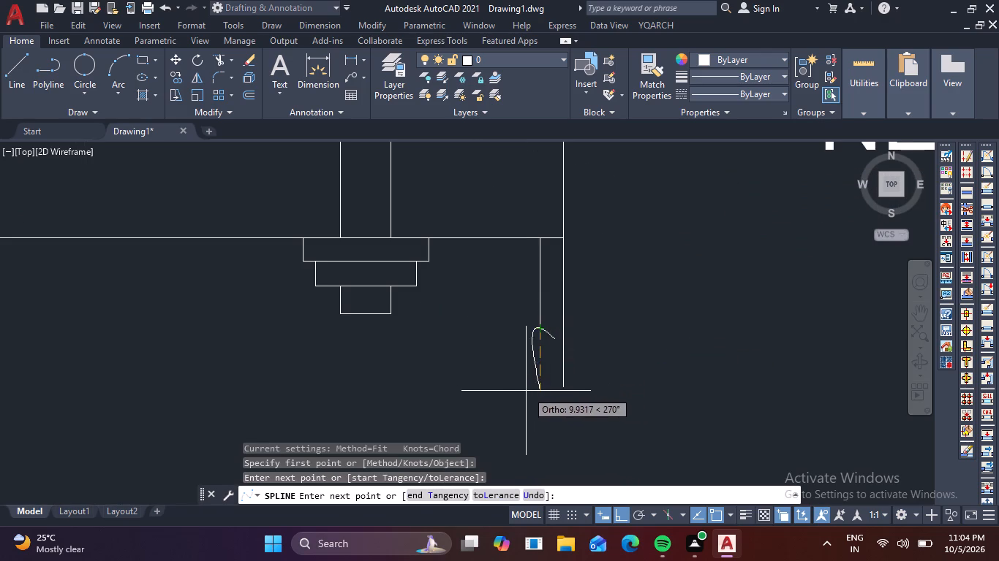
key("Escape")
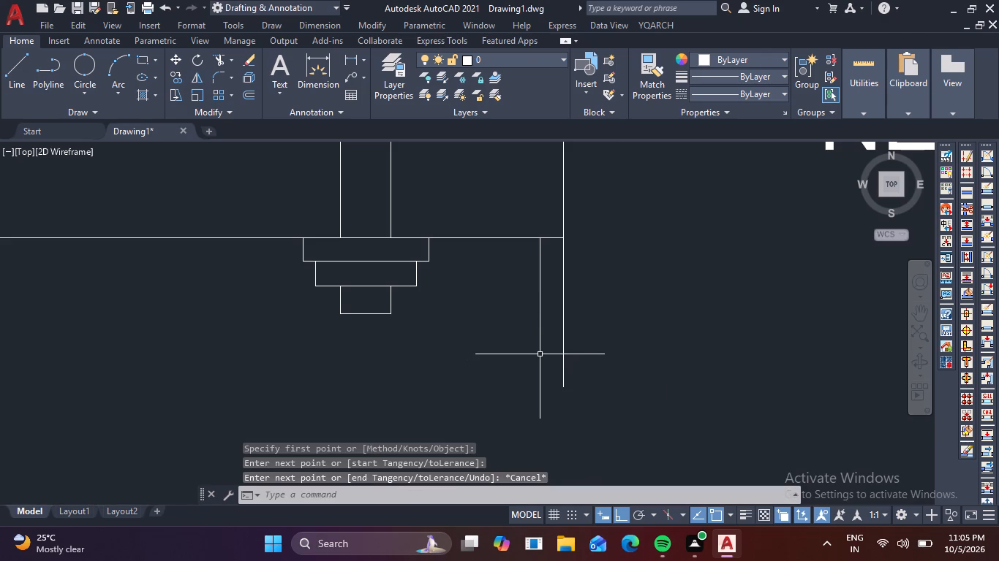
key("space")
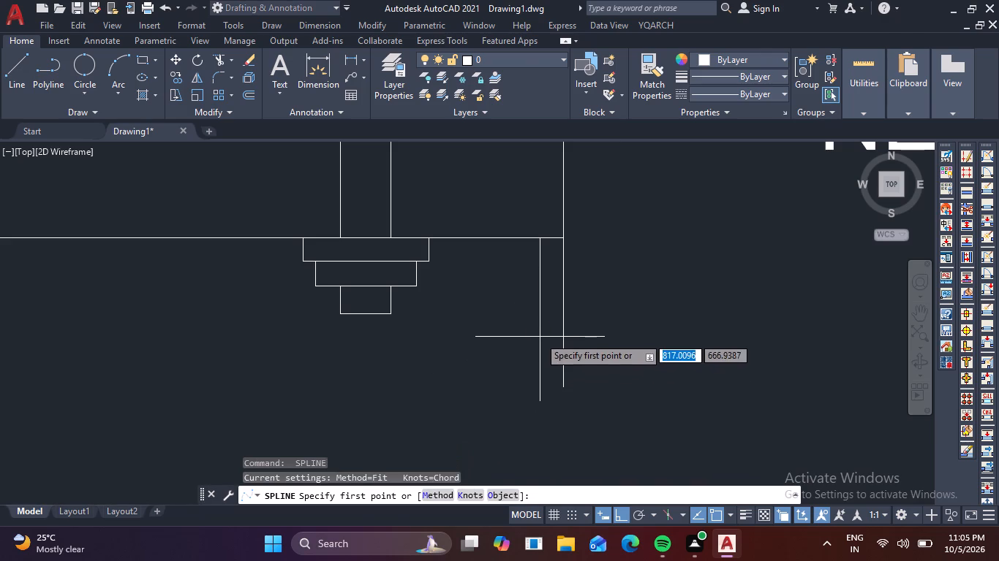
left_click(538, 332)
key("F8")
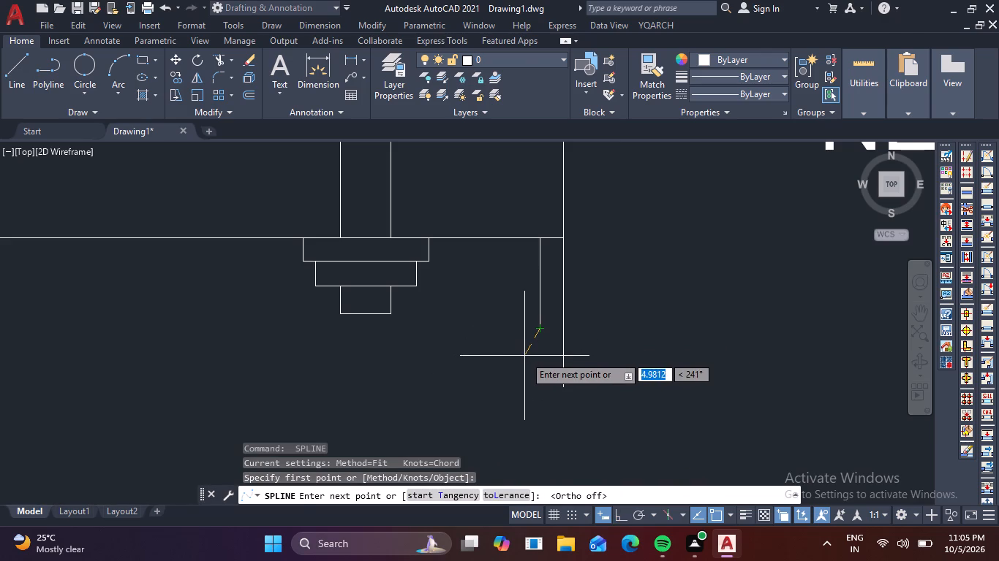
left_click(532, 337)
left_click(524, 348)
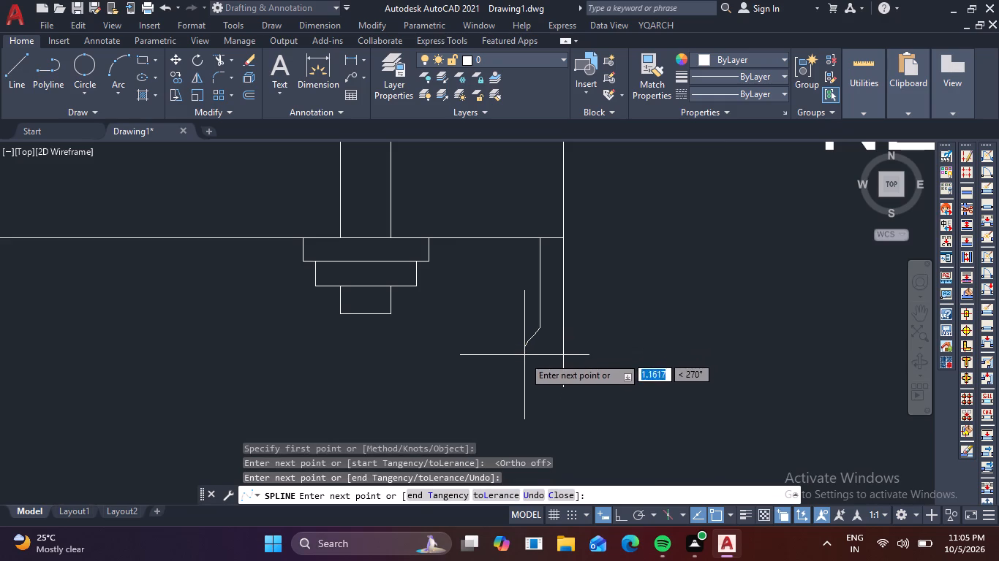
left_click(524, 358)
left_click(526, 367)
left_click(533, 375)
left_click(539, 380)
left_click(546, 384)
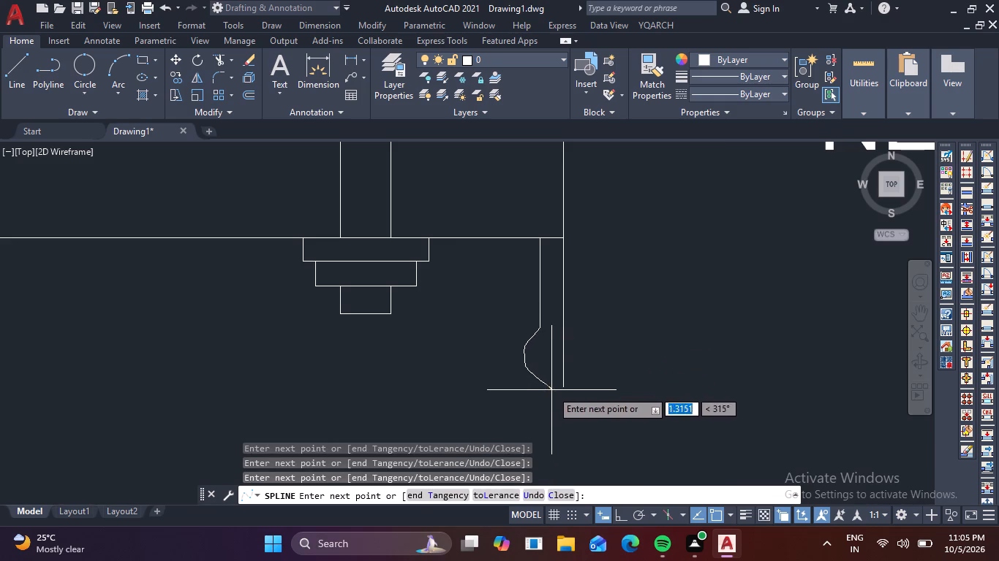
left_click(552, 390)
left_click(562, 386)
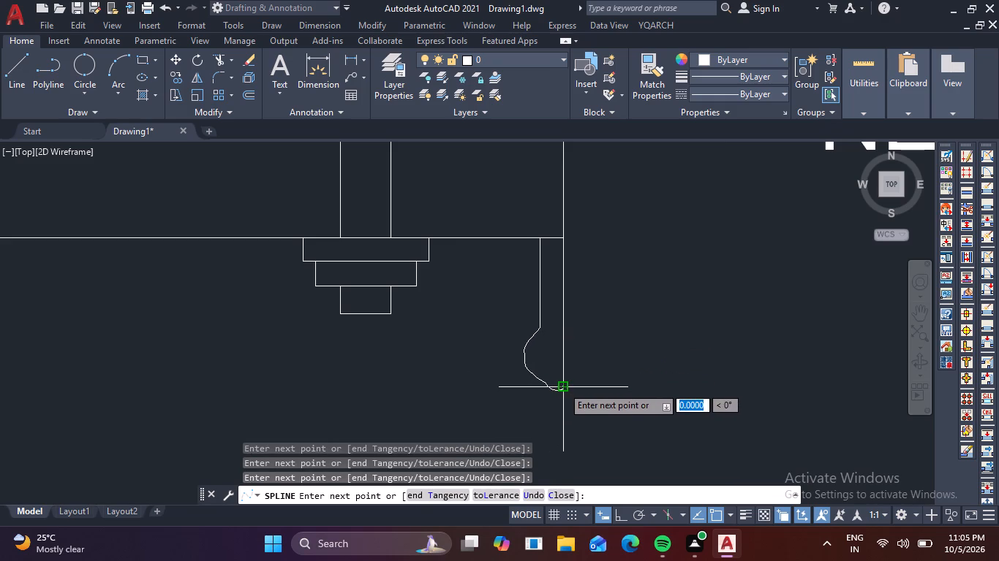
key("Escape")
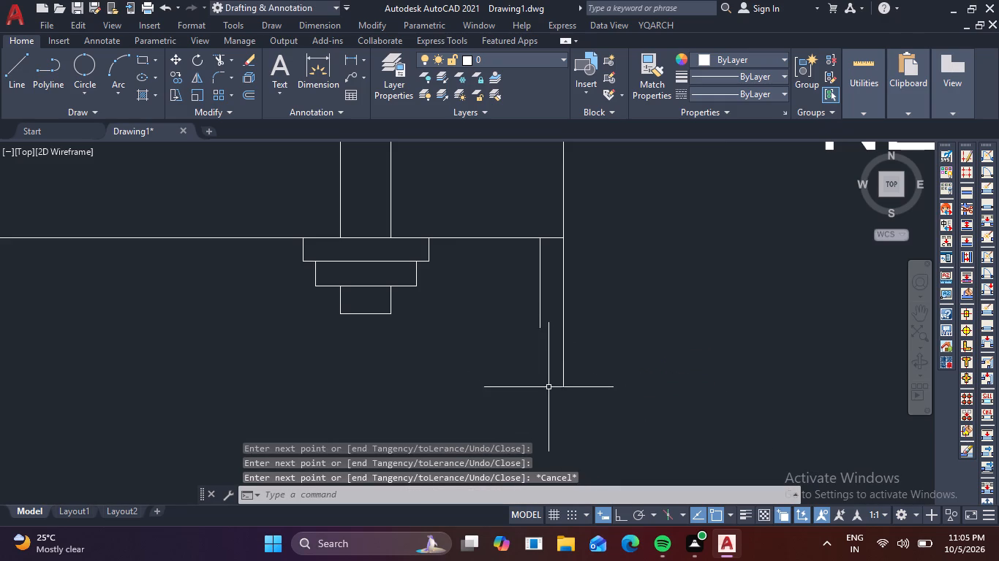
Draw a hook-shaped spline from the shorter vertical line's lower end, bulging inward, to the lower end of the crossarm's corner line.
key("space")
left_click(543, 327)
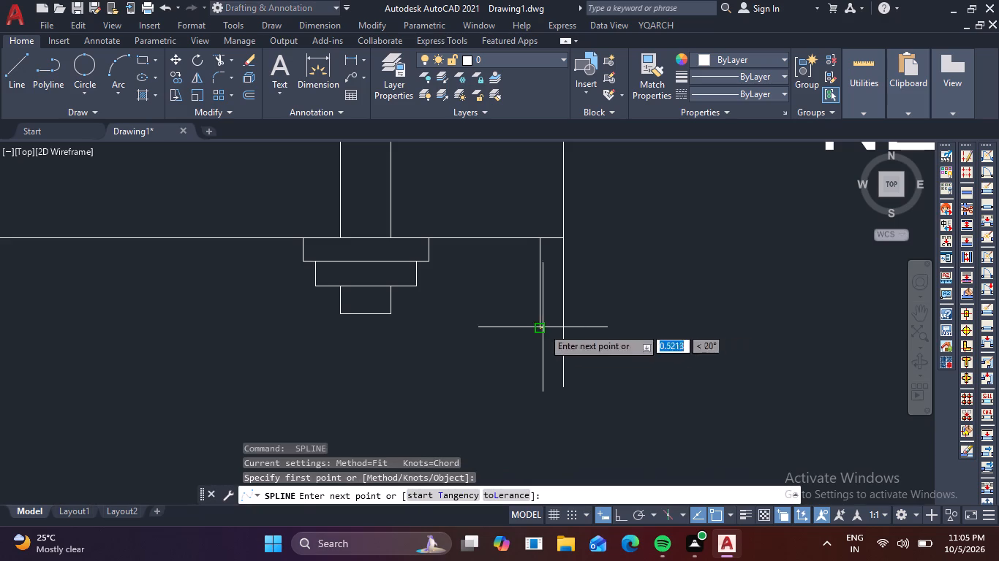
left_click(531, 335)
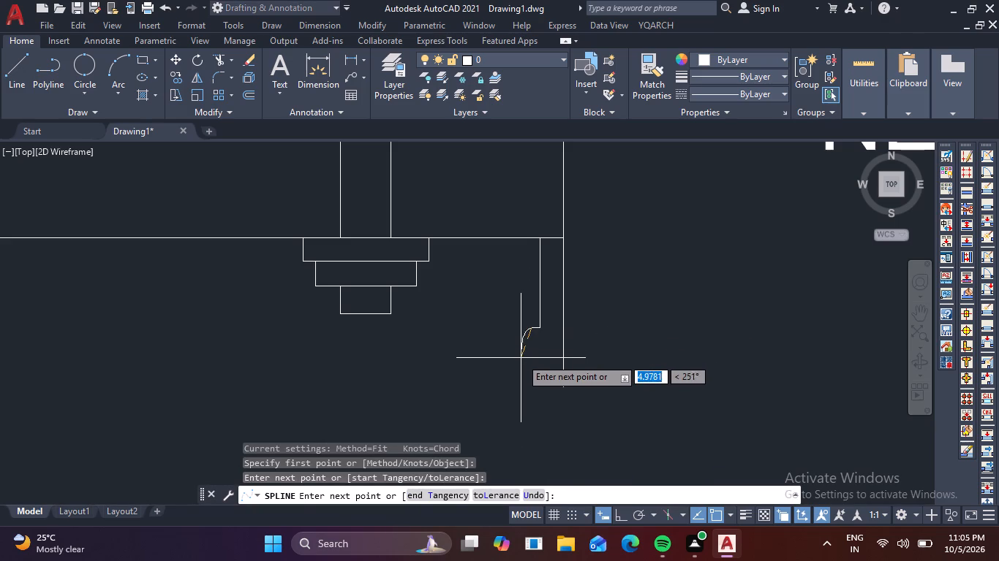
left_click(520, 365)
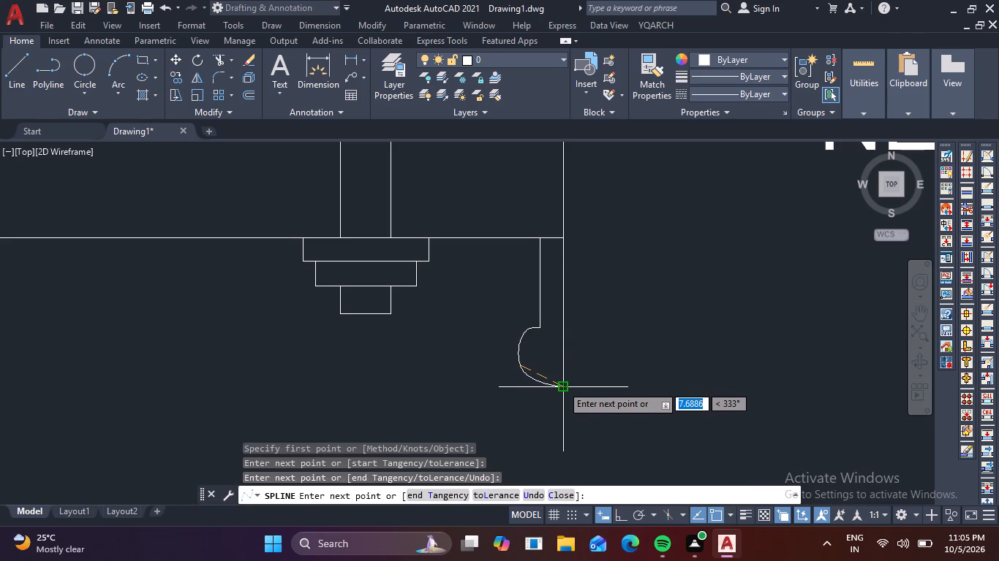
left_click(562, 385)
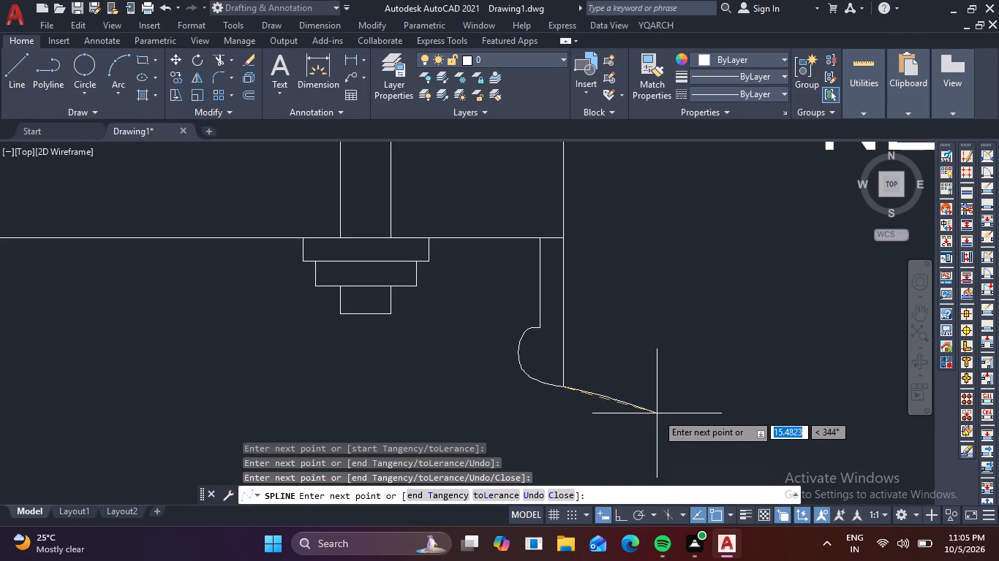
key("space")
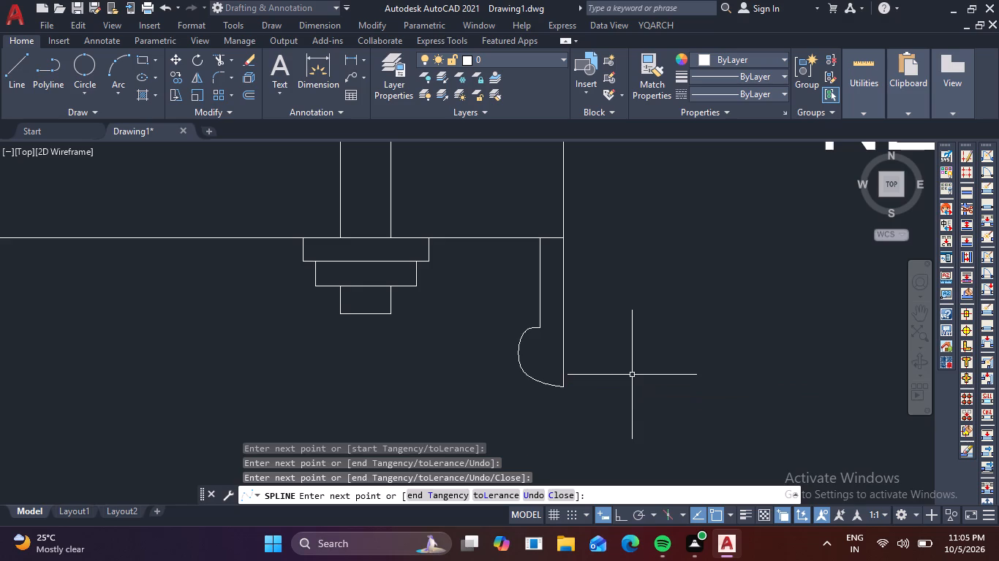
Add a multileader reading "EARTH" from the outer line of the hook detail, with a horizontal leader and text below "NEUTRAL".
scroll(623, 358, "down", 3)
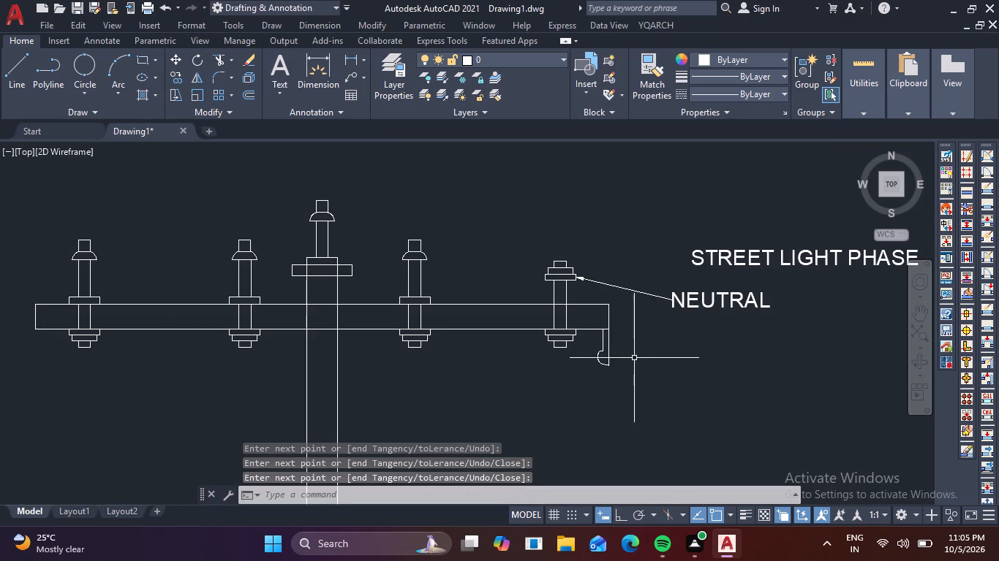
scroll(614, 343, "down", 3)
scroll(636, 358, "up", 3)
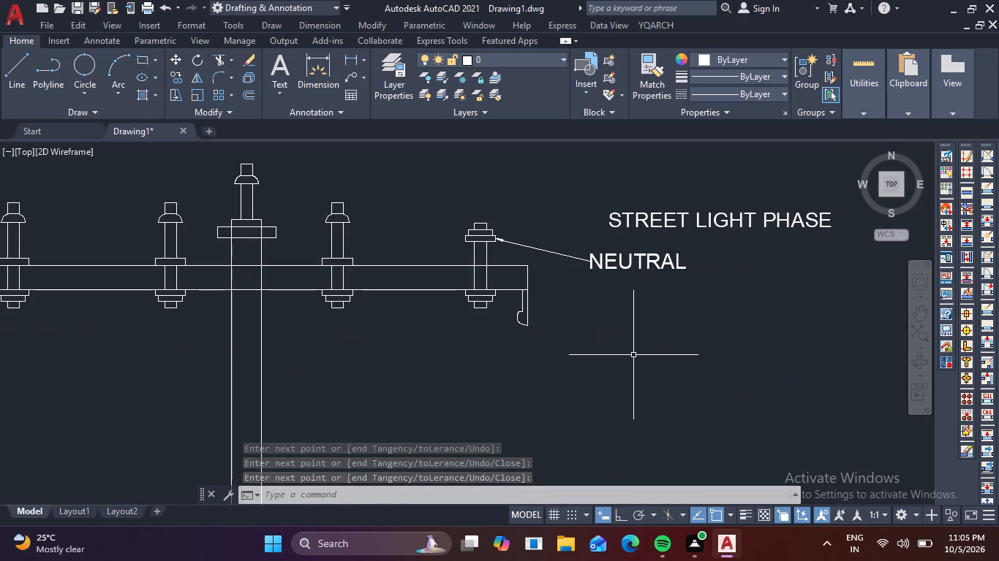
type("MULT")
key("space")
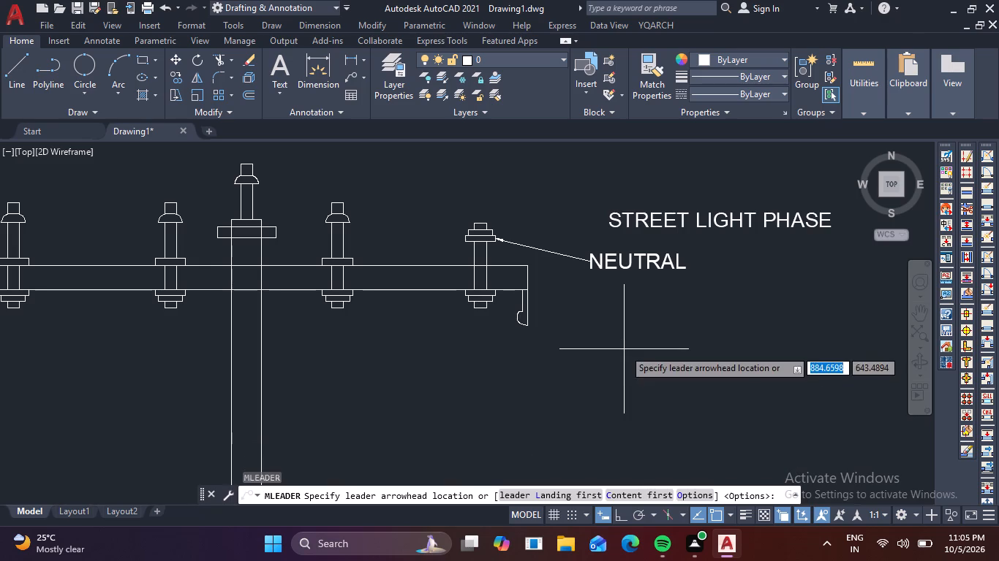
left_click(529, 303)
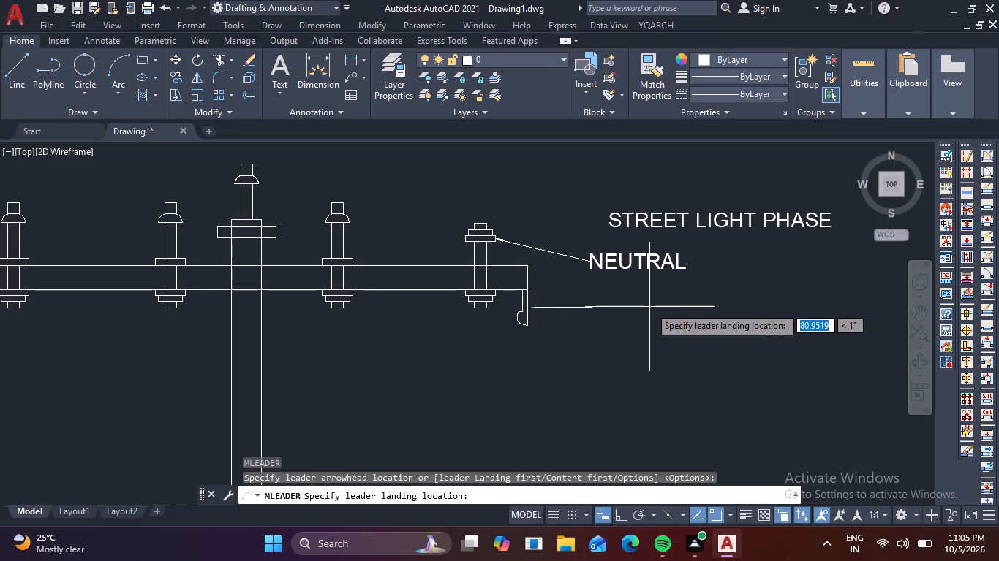
key("F8")
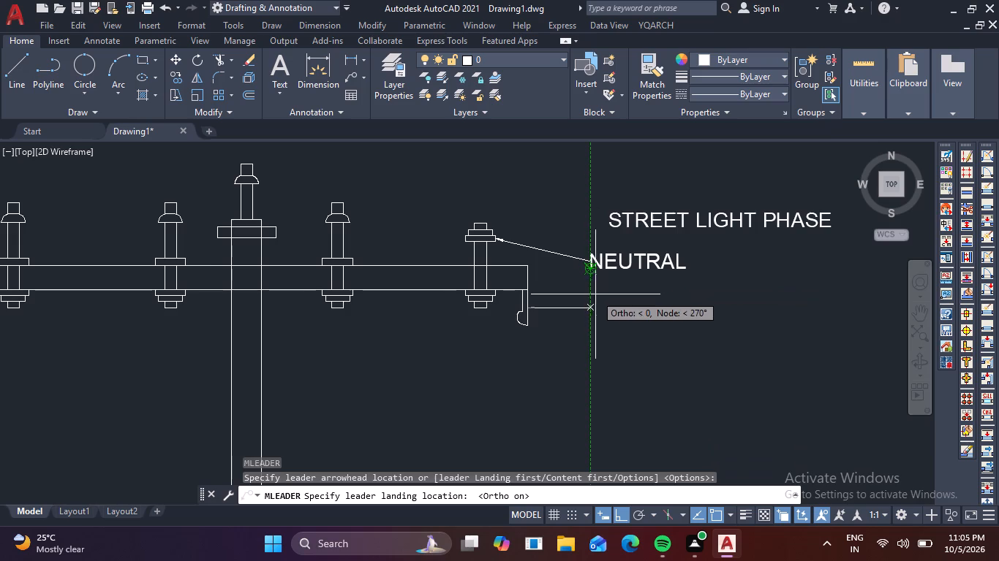
left_click(590, 308)
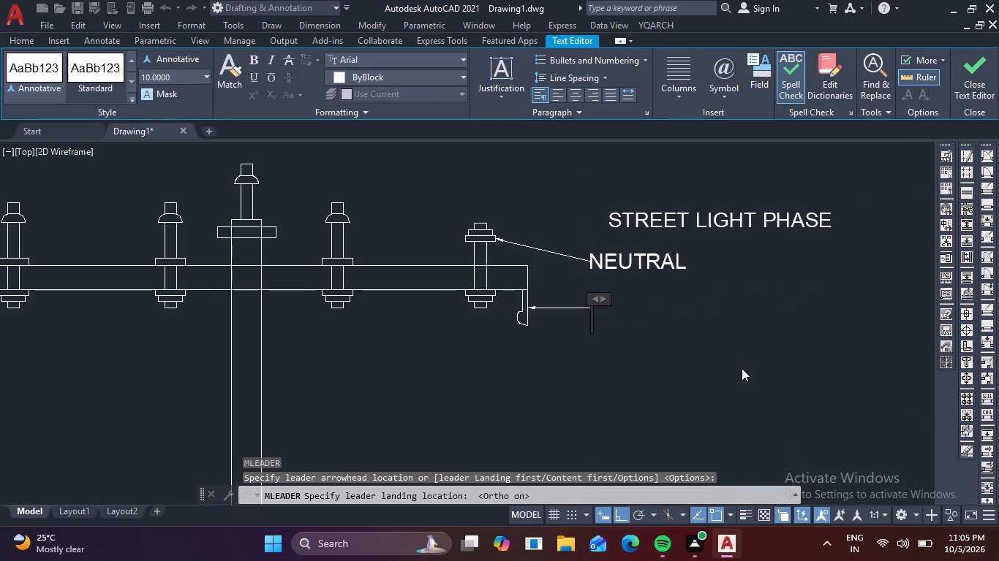
type("EA")
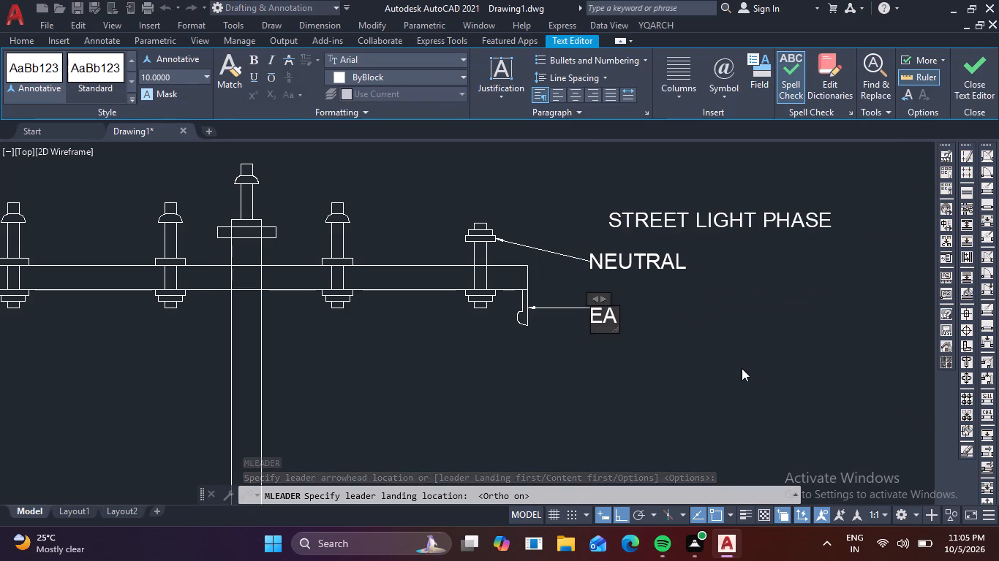
type("RTH")
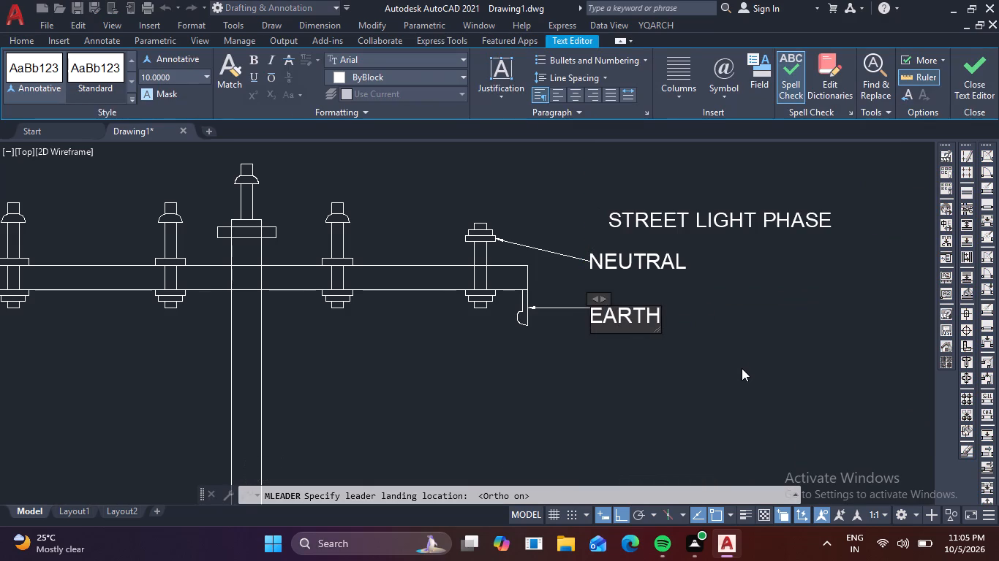
left_click(742, 368)
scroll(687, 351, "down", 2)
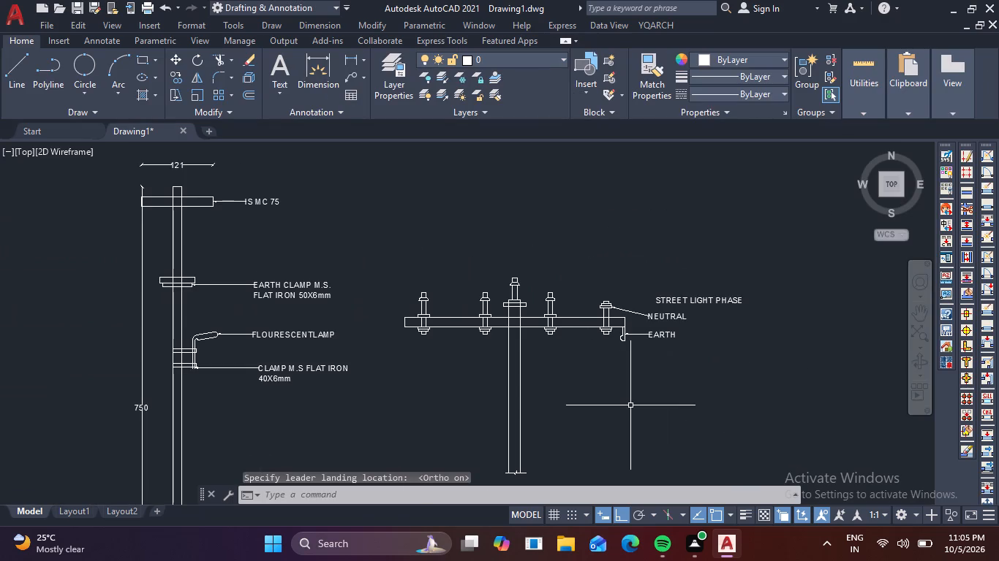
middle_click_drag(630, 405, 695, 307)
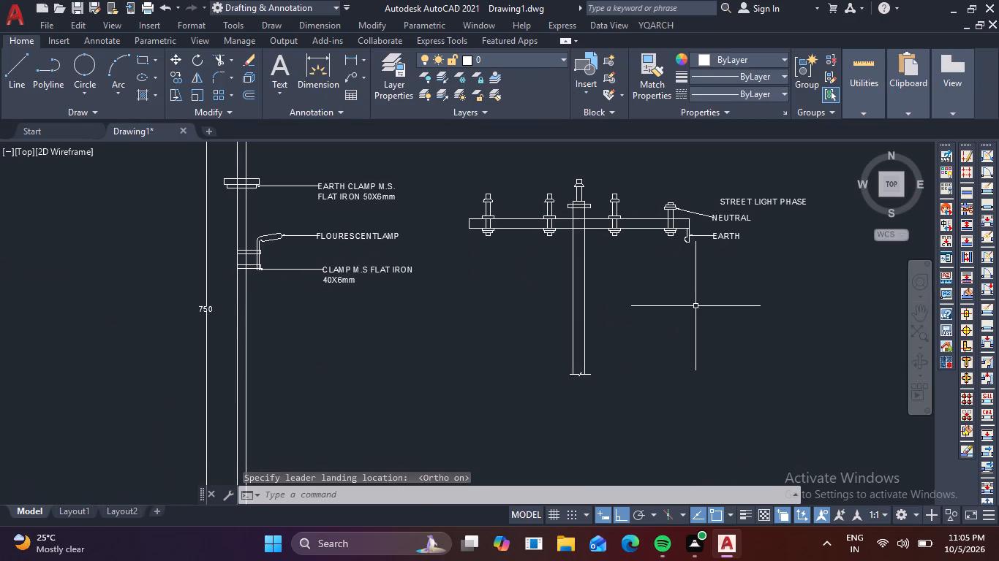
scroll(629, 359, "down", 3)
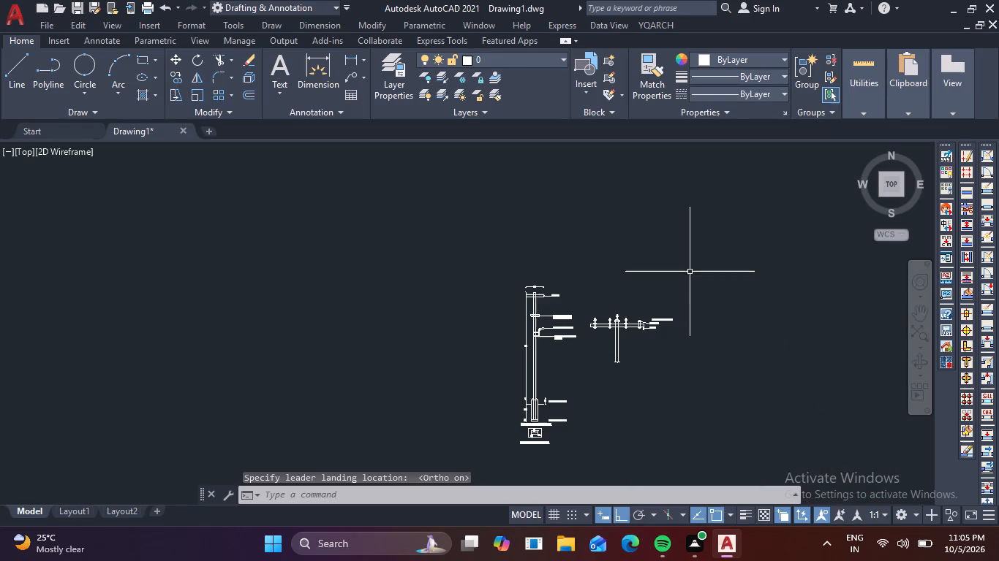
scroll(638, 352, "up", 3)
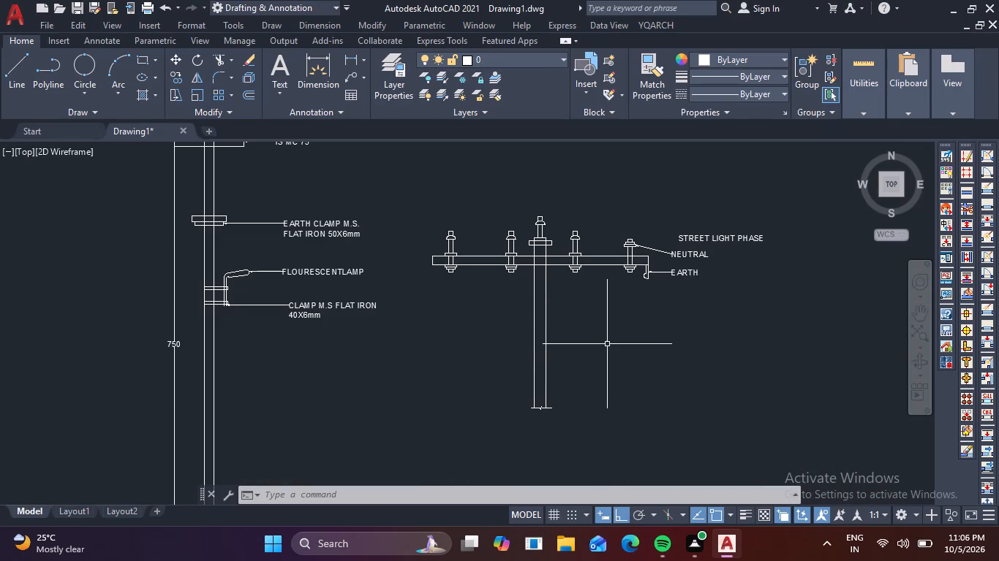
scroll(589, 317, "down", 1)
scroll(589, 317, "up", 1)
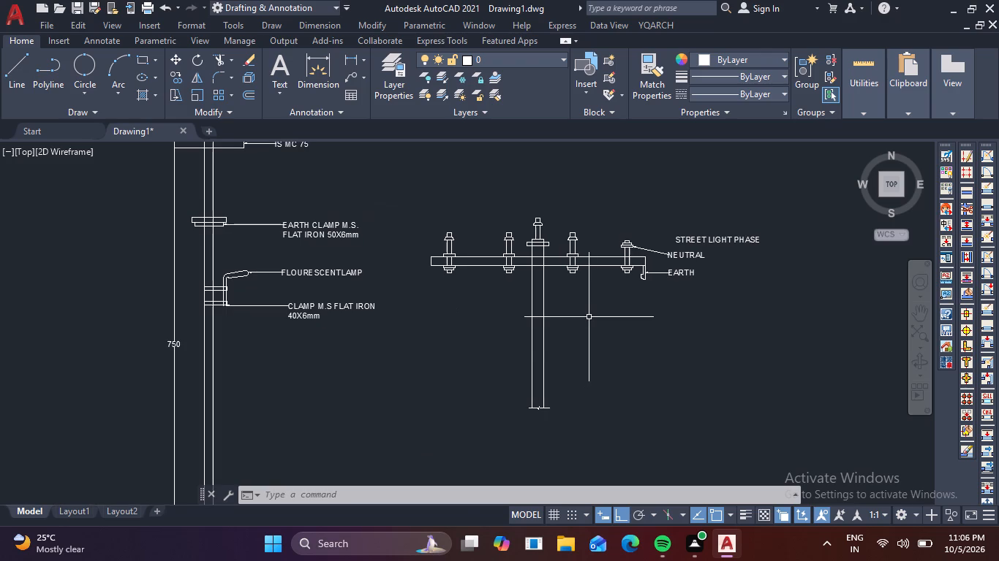
Copy the "SECTION LT POLE ASSEMBLEY" title to just below the crossarm elevation's pole, with Ortho off.
scroll(595, 359, "down", 2)
middle_click_drag(605, 383, 605, 325)
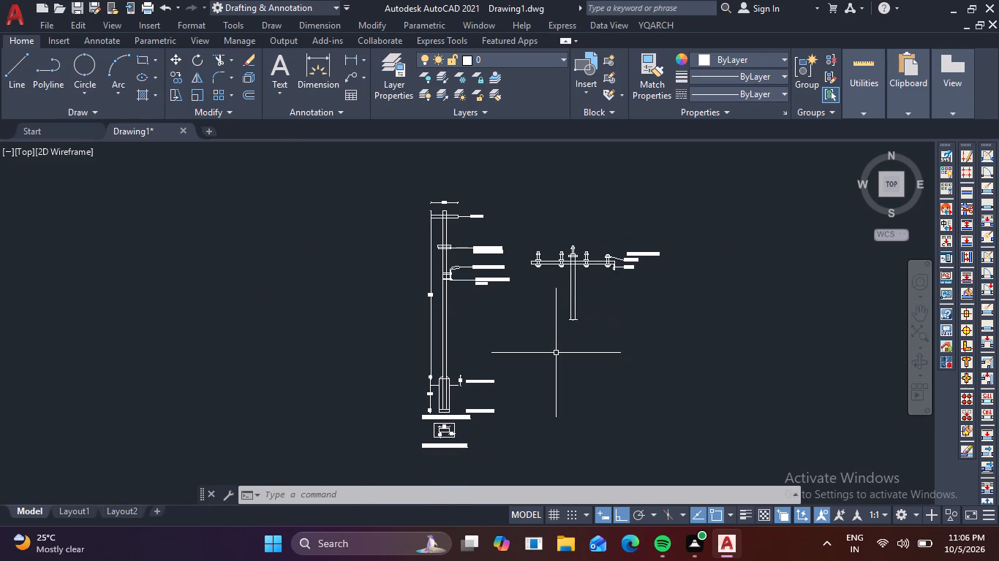
scroll(472, 435, "up", 4)
left_click(377, 338)
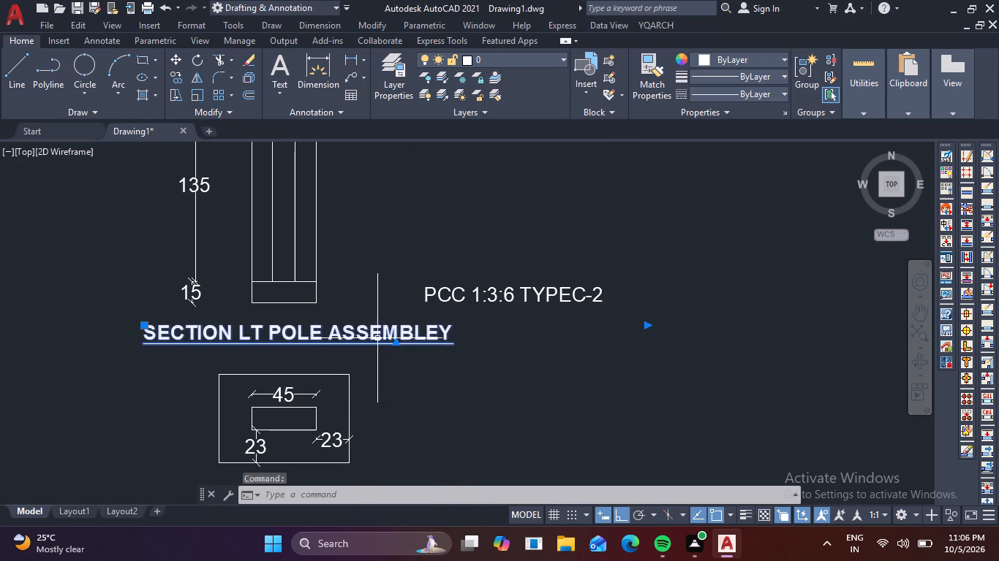
type("CO")
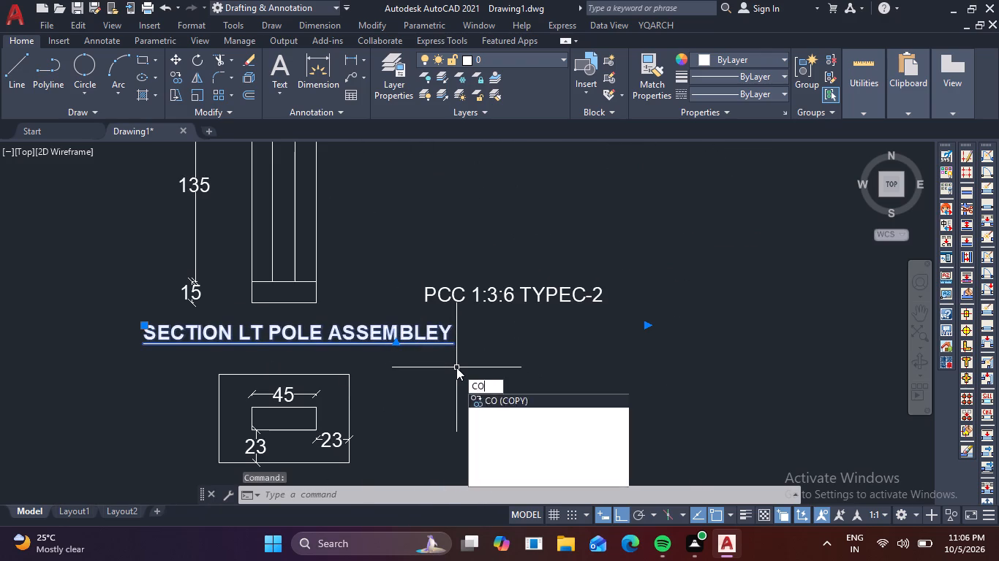
key("space")
left_click(312, 327)
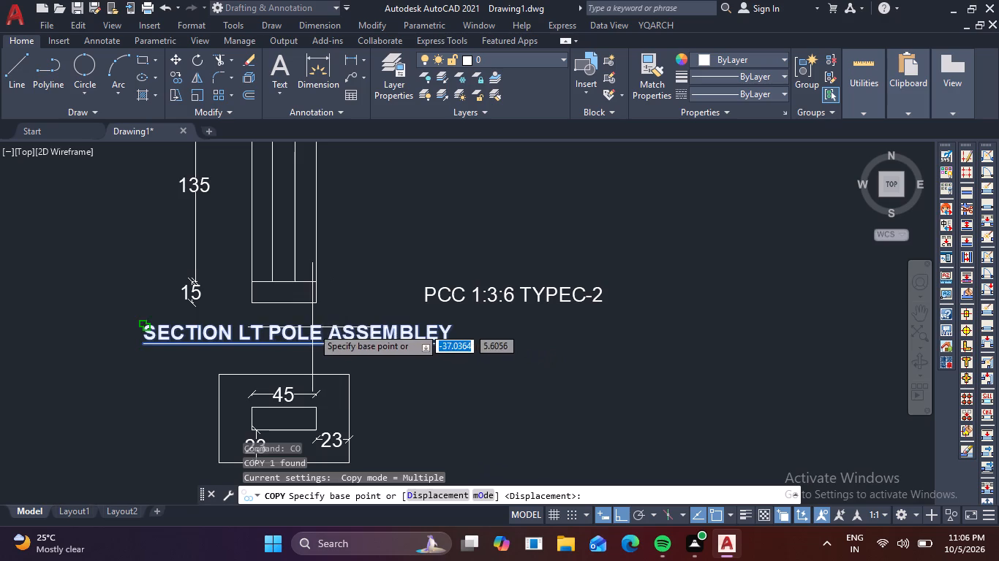
scroll(640, 172, "down", 2)
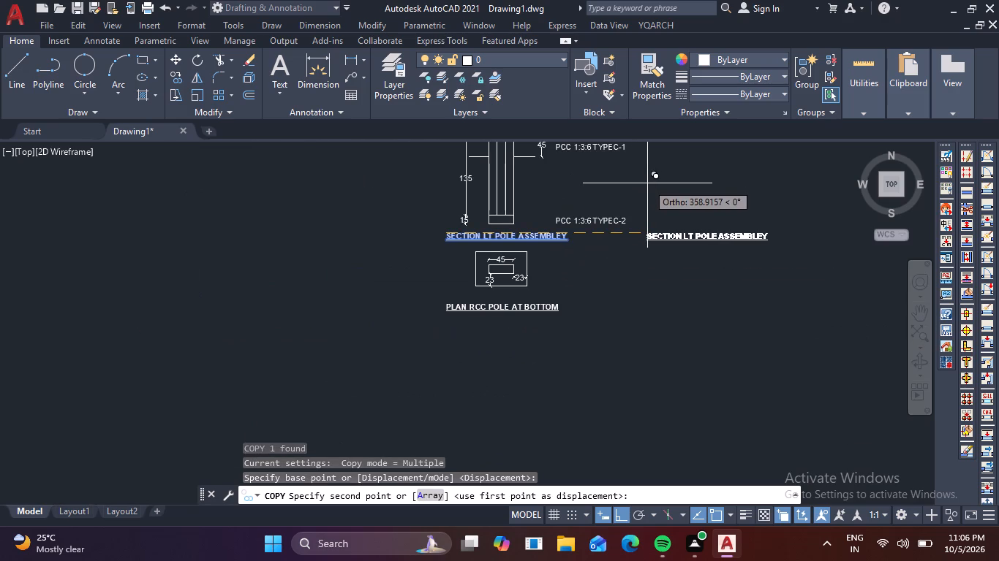
key("F8")
middle_click_drag(647, 183, 583, 356)
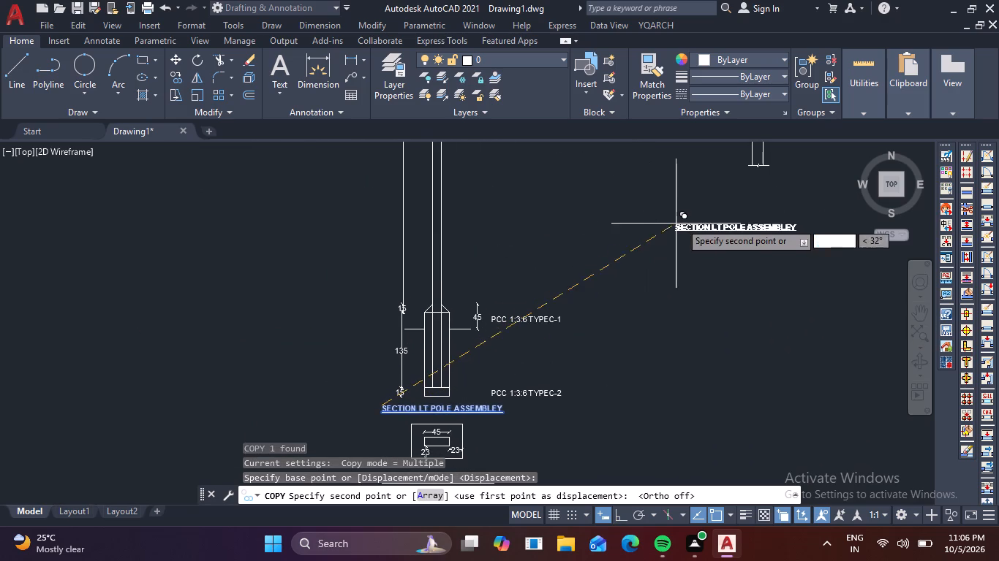
left_click(700, 221)
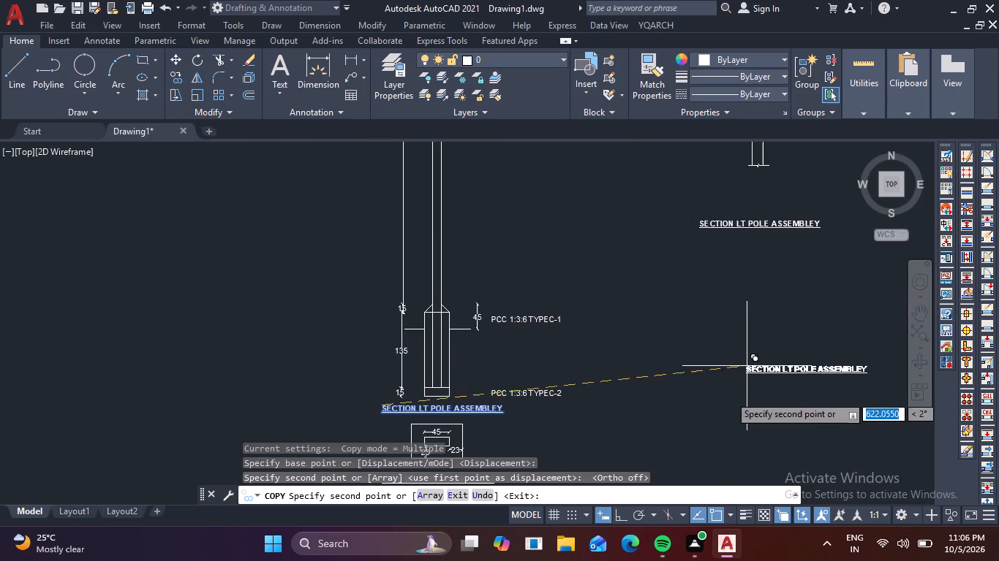
key("Escape")
Replace the copied title's text below the crossarm elevation with "DETAIL OF THREE PHASE &" and, on a second line, "STREET LIGHT FEEDERS".
middle_click_drag(764, 308, 614, 442)
left_click(633, 362)
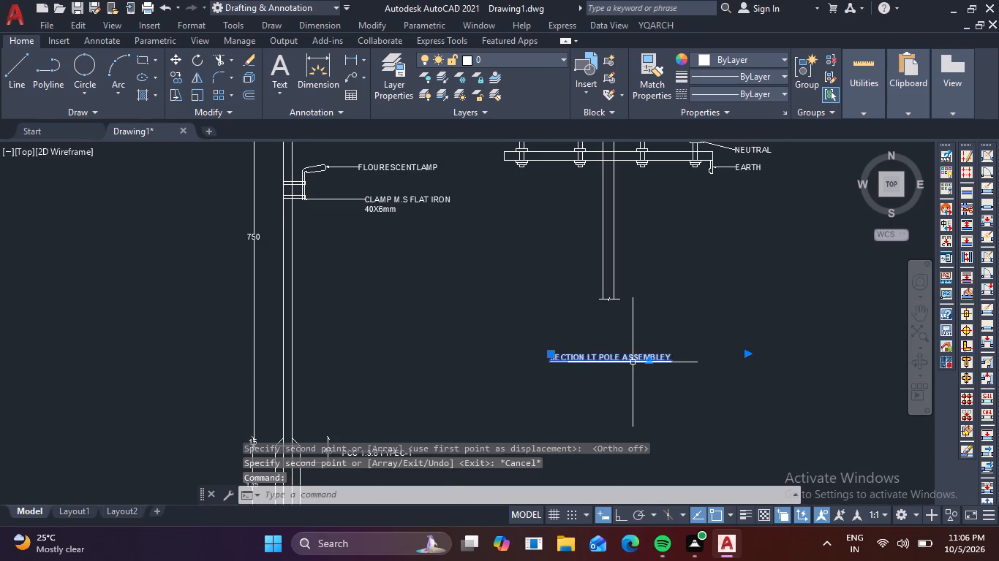
double_click(633, 362)
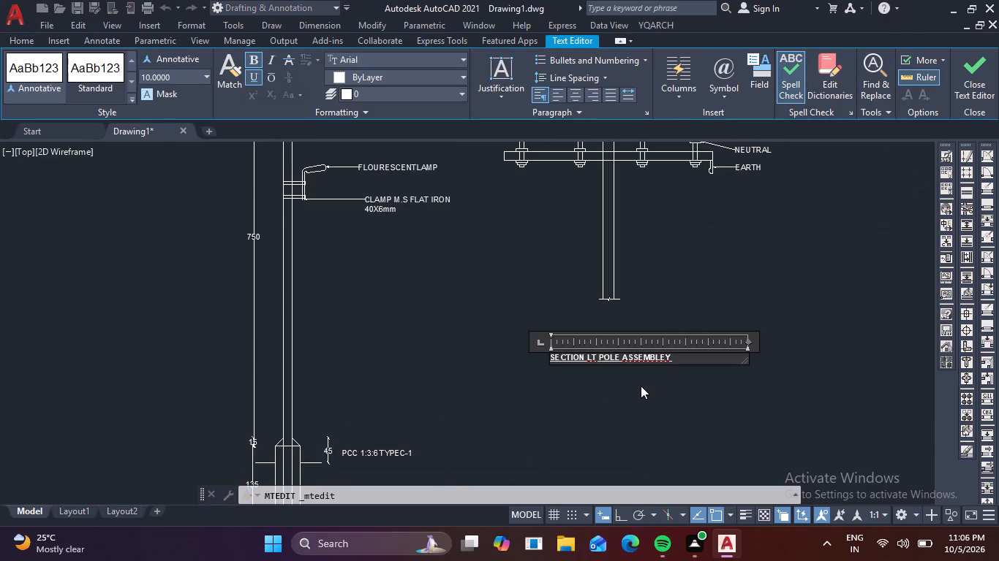
left_click(682, 351)
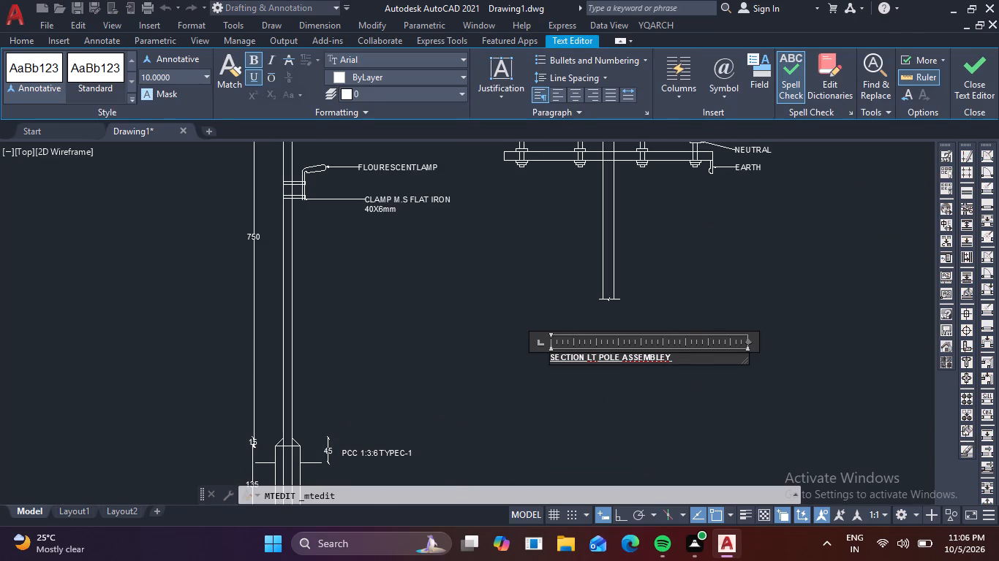
left_click(677, 362)
key("BackSpace")
key("BackSpace")
key("BackSpace")
key("BackSpace")
key("BackSpace")
key("BackSpace")
key("BackSpace")
key("BackSpace")
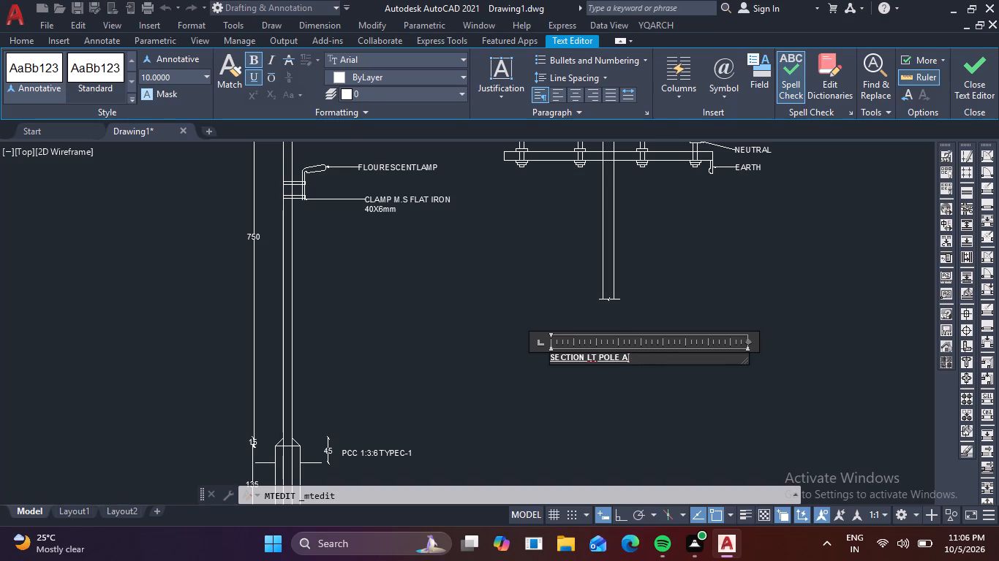
key("BackSpace")
key("BackSpace")
key("BackSpace")
key("BackSpace")
key("BackSpace")
key("BackSpace")
key("BackSpace")
key("BackSpace")
key("BackSpace")
key("BackSpace")
key("BackSpace")
key("BackSpace")
key("BackSpace")
key("BackSpace")
key("BackSpace")
key("BackSpace")
key("BackSpace")
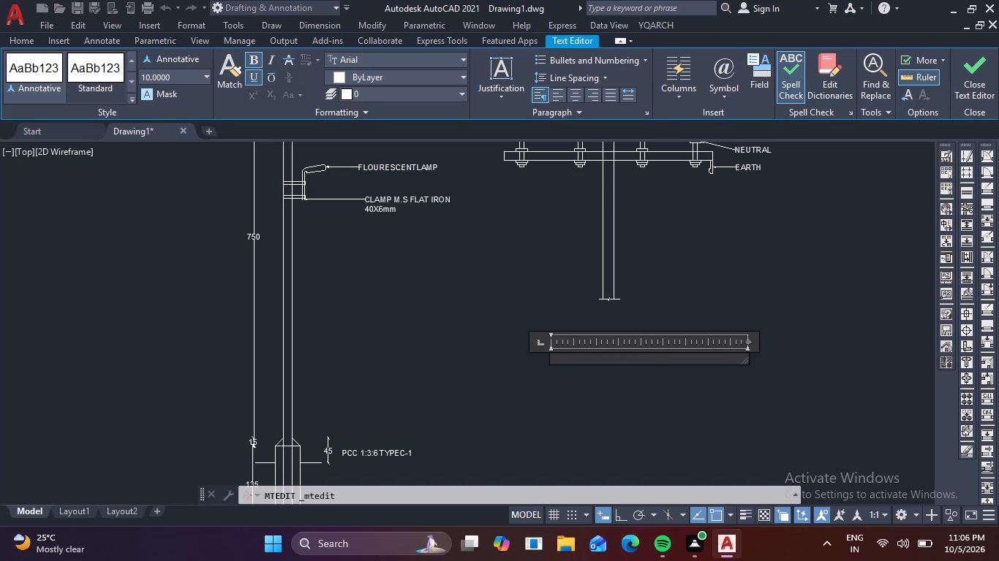
type("DE")
type("TAIL")
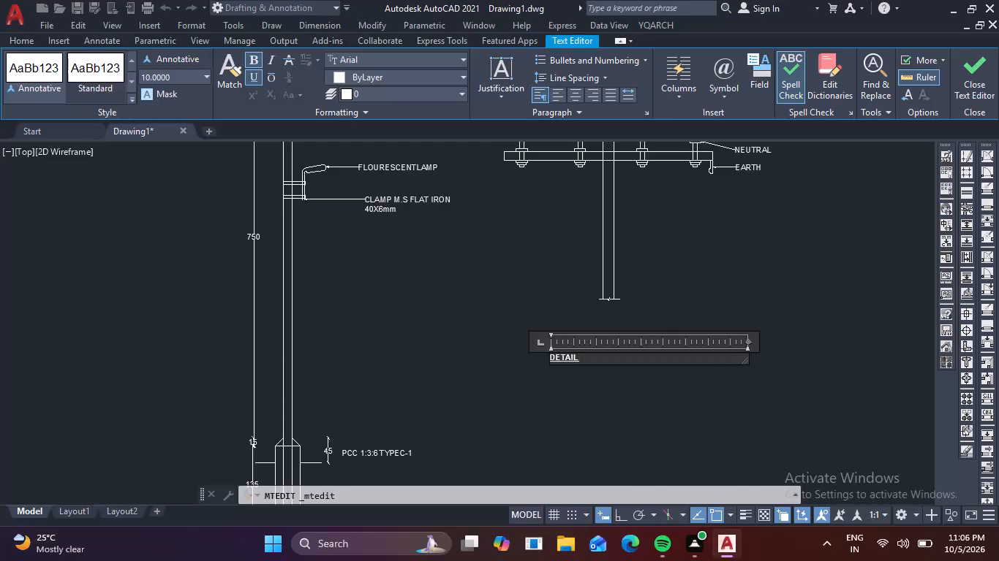
key("space")
type("OF")
key("space")
type("THR")
type("EE")
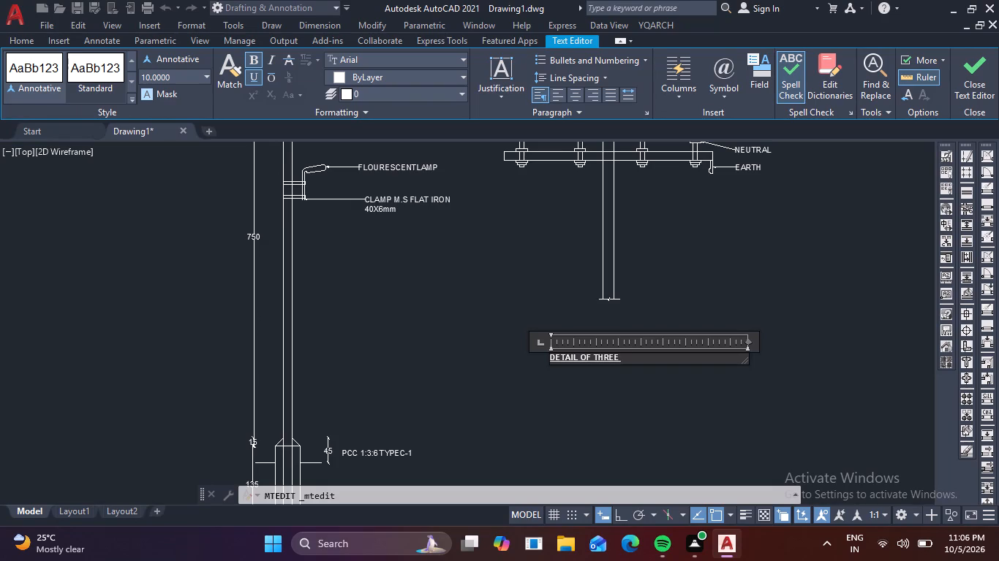
key("space")
key("p")
type("HA")
type("SE")
key("space")
key("shift+ampersand")
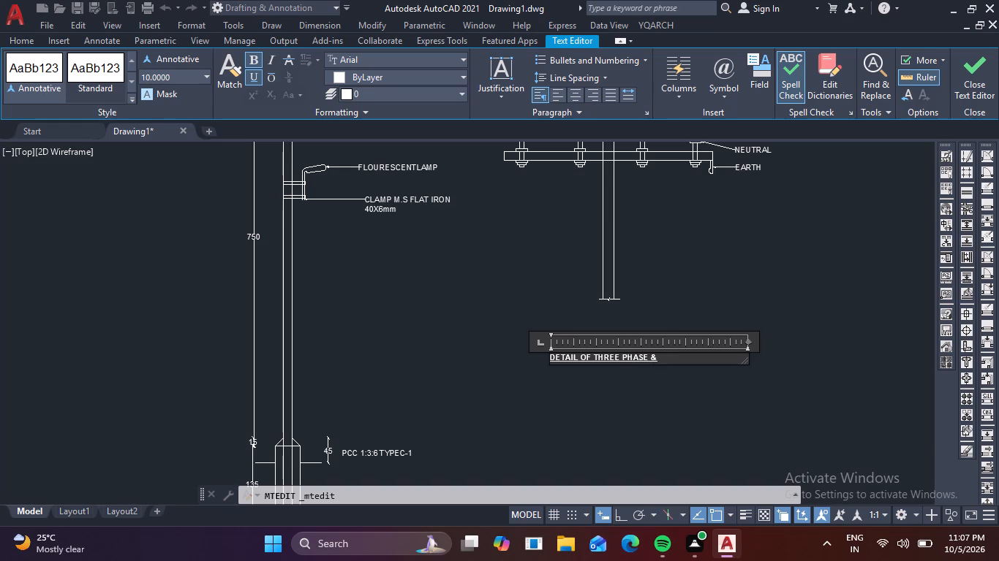
key("space")
key("Return")
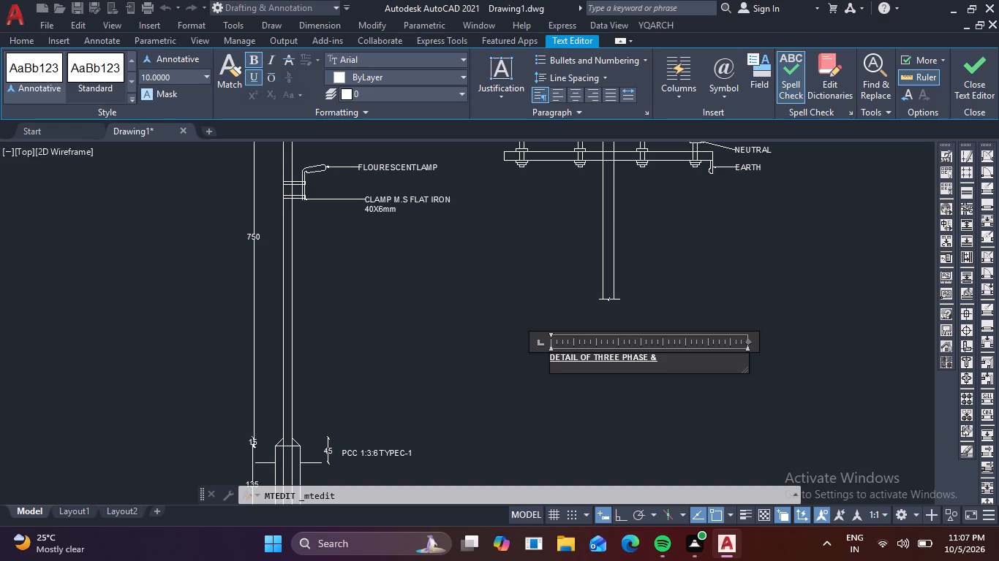
key("s")
type("TRE")
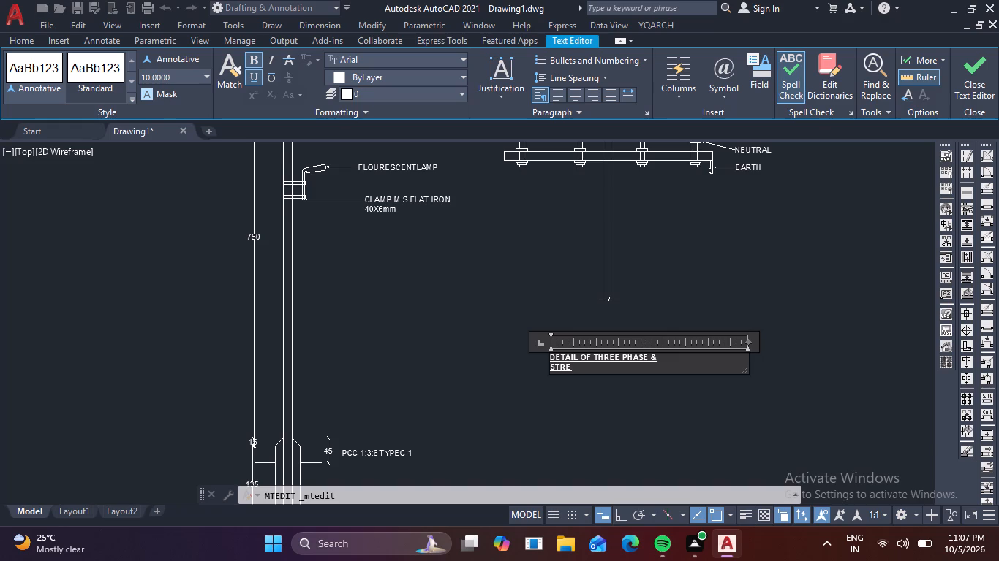
type("ET")
key("space")
type("LIGHT")
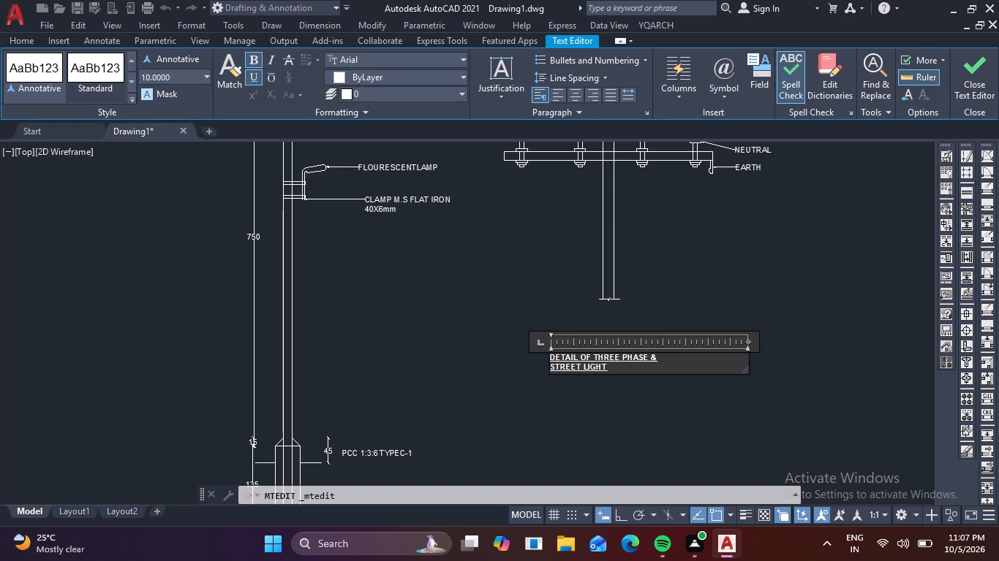
key("space")
type("FE")
type("ED")
key("e")
type("RS")
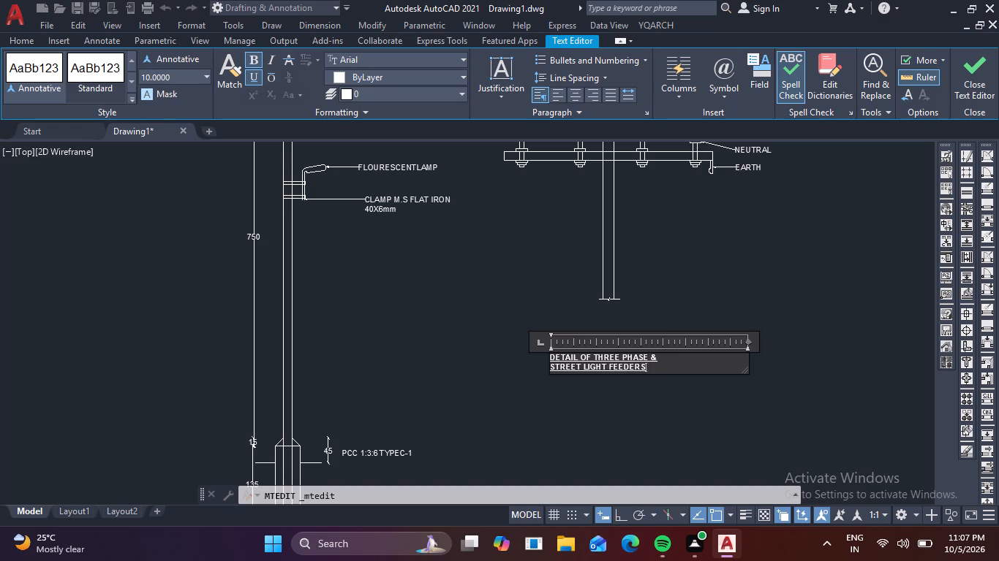
left_click(647, 391)
Scale up the "DETAIL OF THREE PHASE & STREET LIGHT FEEDERS" title about its upper-left insertion point.
left_click(577, 358)
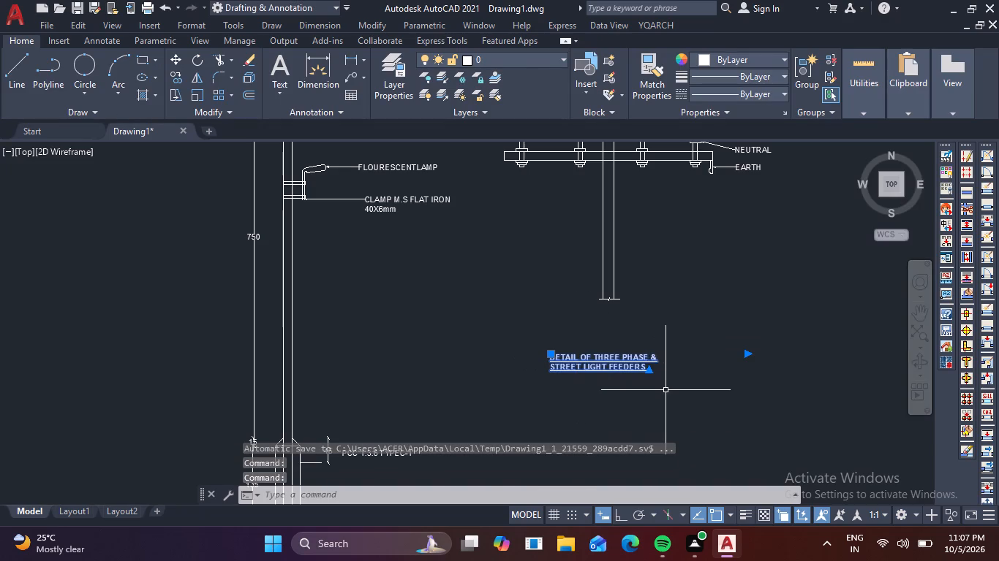
type("SC")
key("space")
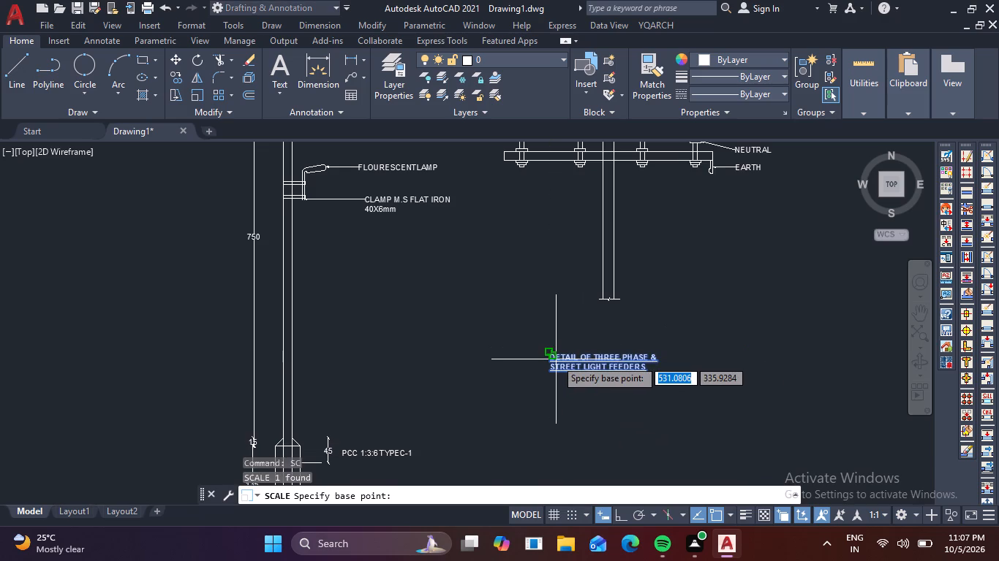
left_click(553, 359)
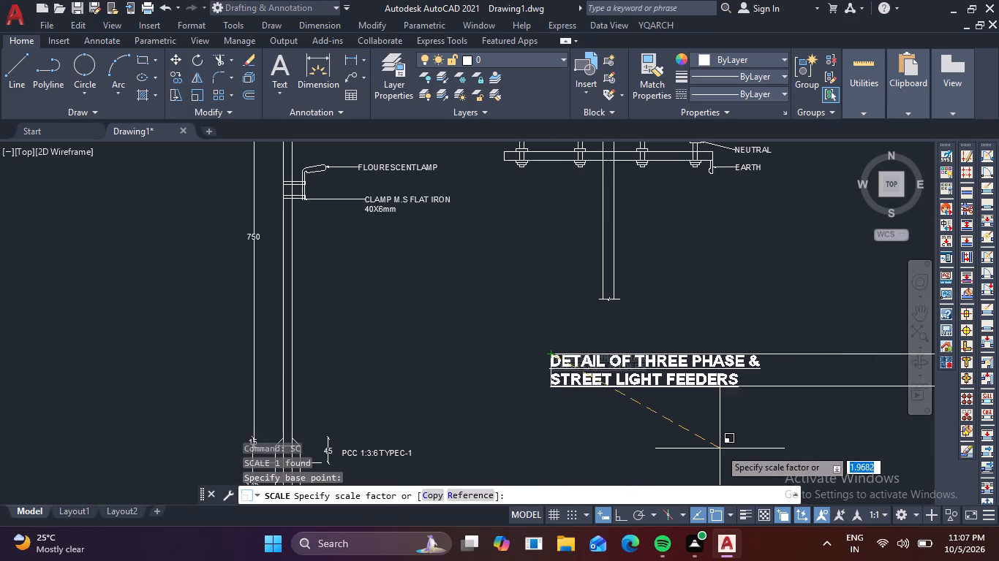
left_click(664, 449)
Copy the enlarged two-line feeder title to the open area below it, beside the full pole section's foundation.
scroll(769, 432, "down", 2)
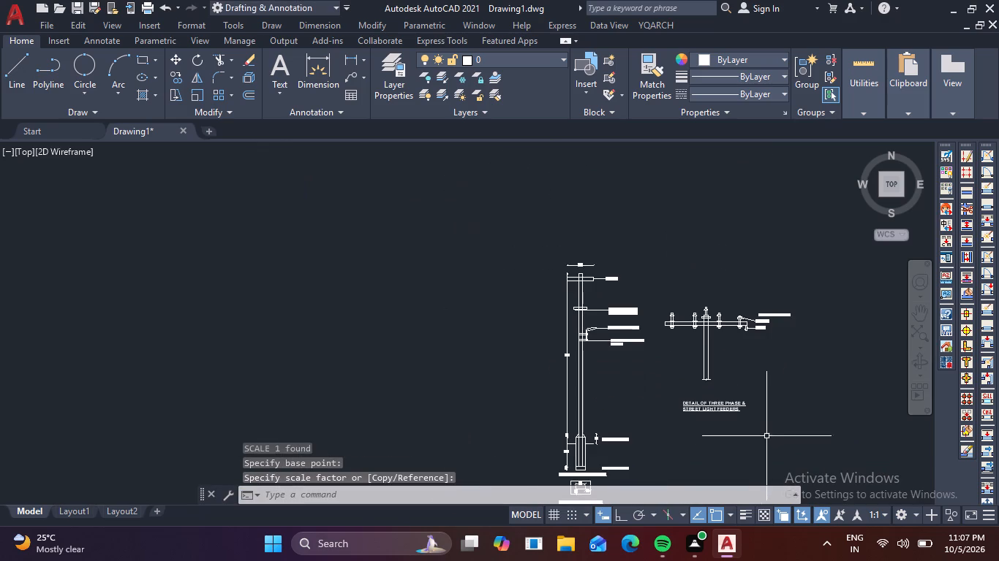
middle_click_drag(758, 442, 705, 360)
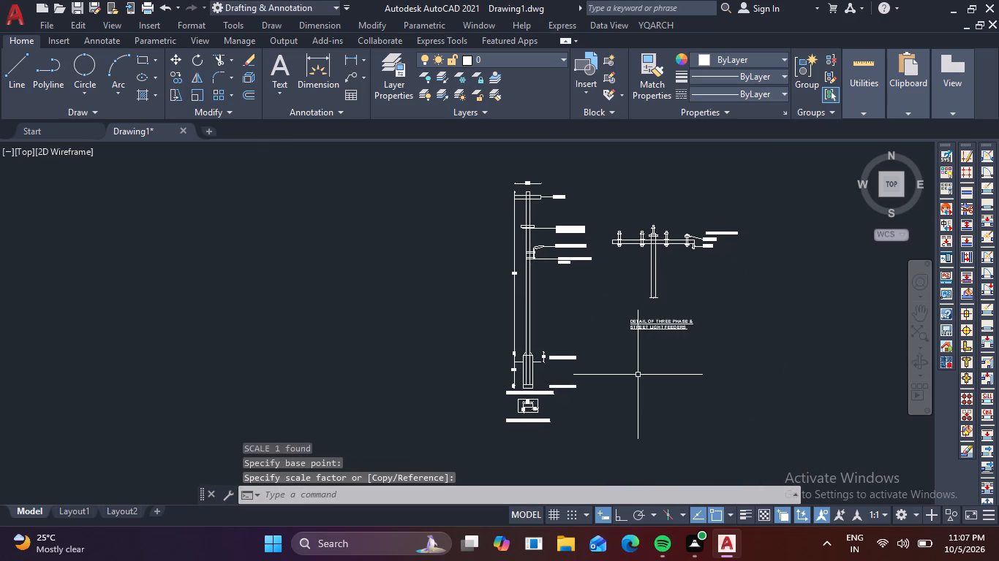
left_click(643, 329)
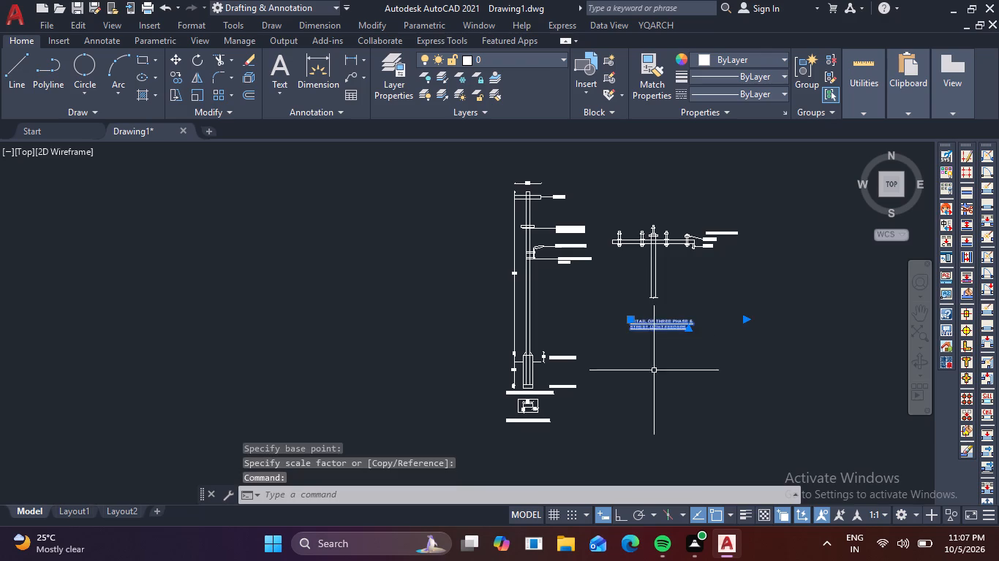
key("c")
key("o")
key("space")
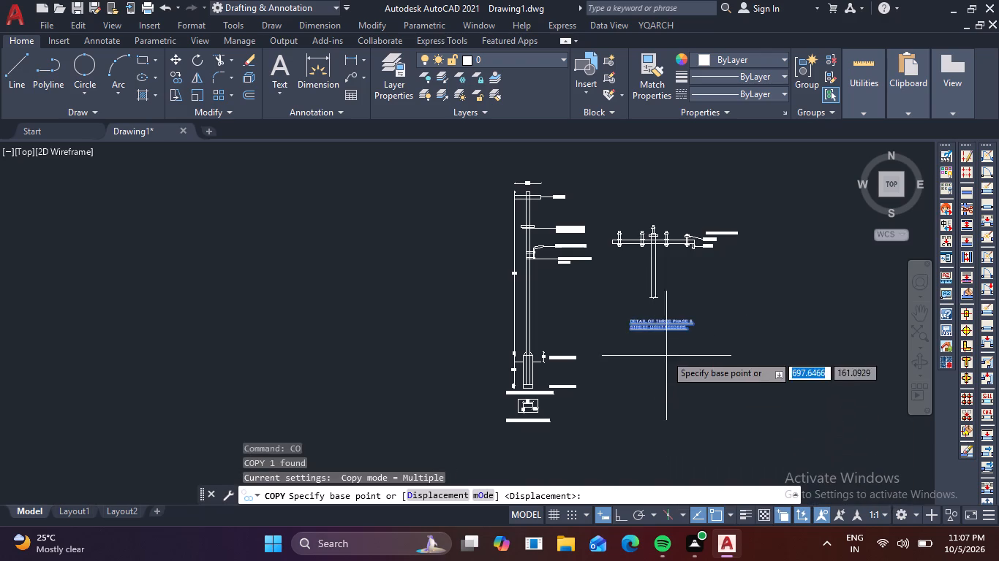
left_click(660, 320)
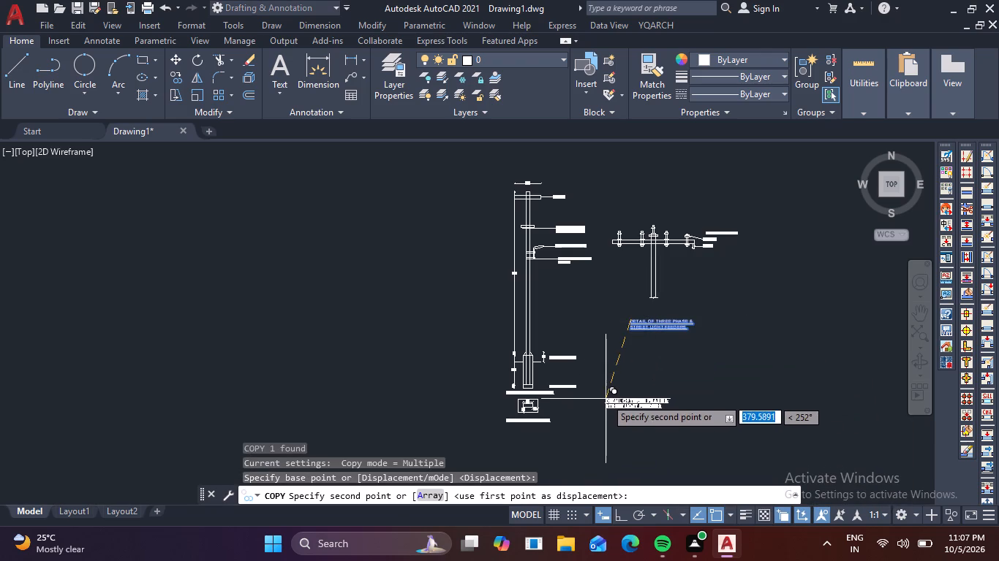
left_click(609, 393)
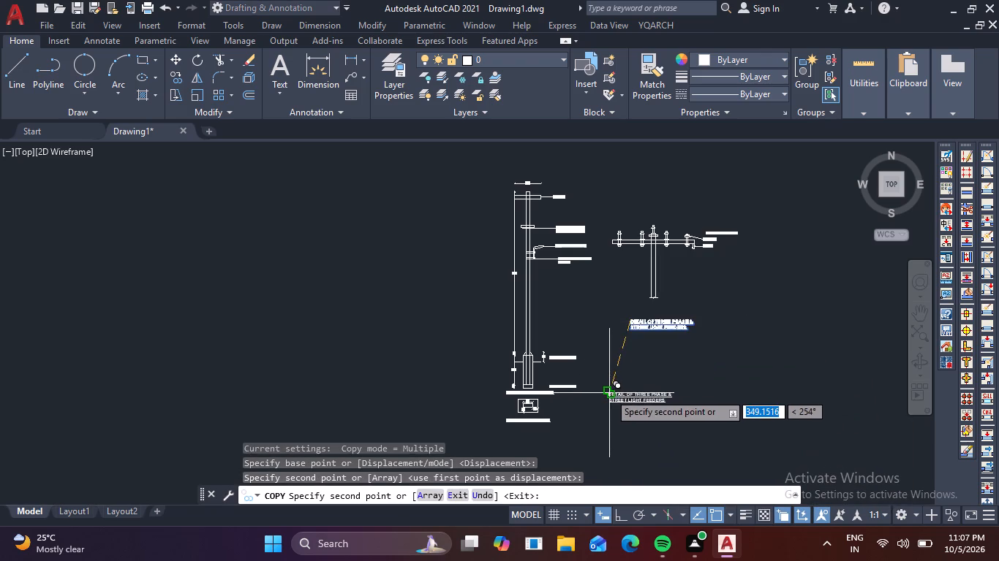
Replace the lower title copy's text with "LT POLE STRUCTURE AND" and, on a second line, "STAY ASSEMBLY DETAIL", in italic without underline.
key("Escape")
double_click(670, 396)
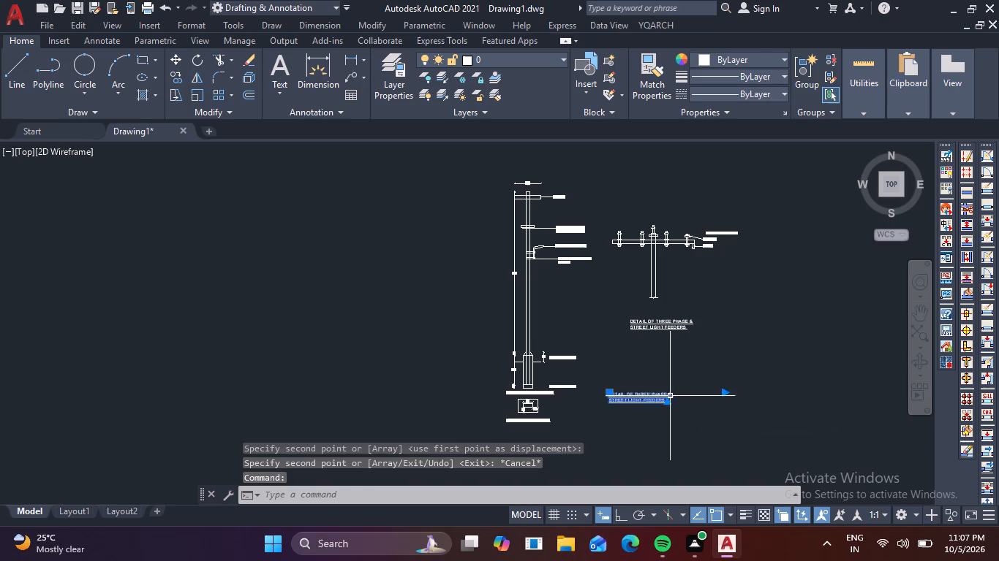
left_click(767, 419)
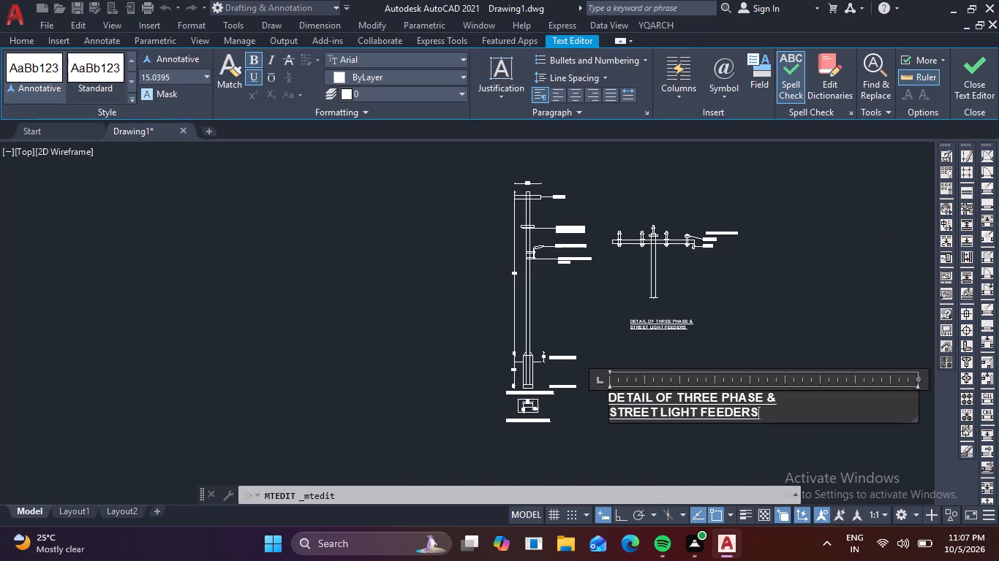
key("BackSpace")
key("BackSpace")
key("BackSpace")
key("BackSpace")
key("BackSpace")
key("BackSpace")
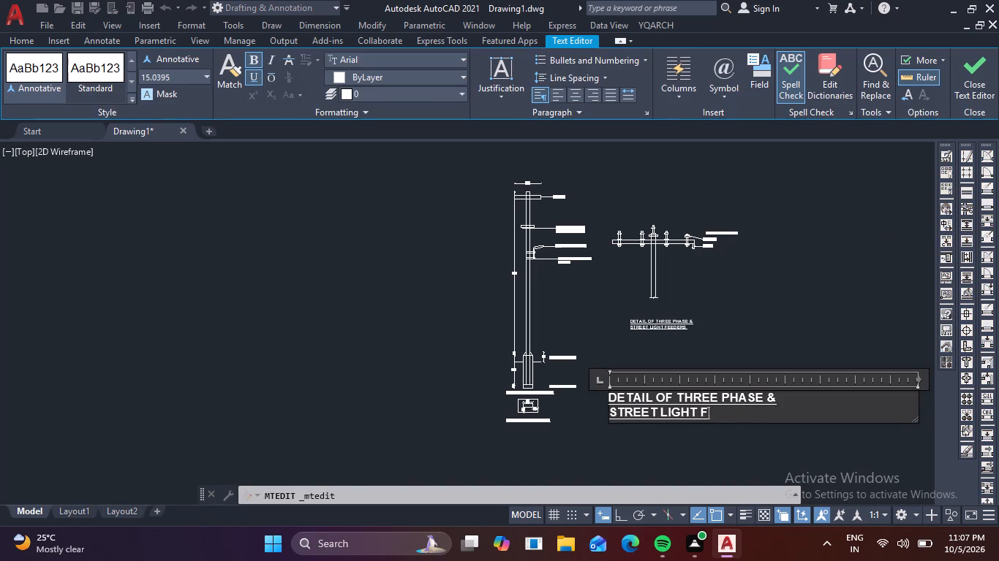
key("BackSpace")
key("BackSpace")
key("BackSpace")
key("BackSpace")
key("BackSpace")
key("BackSpace")
key("BackSpace")
key("BackSpace")
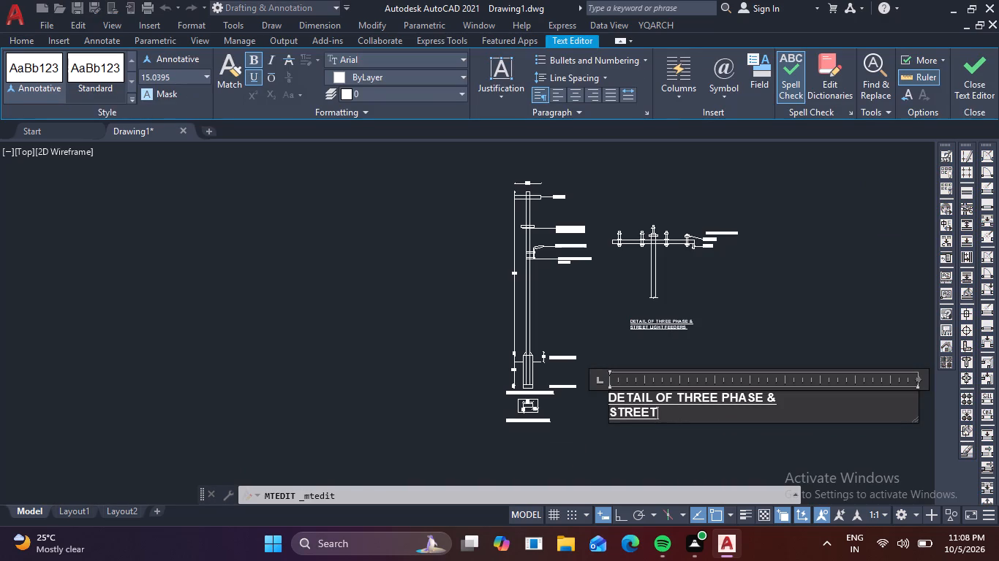
key("BackSpace")
key("BackSpace")
key("BackSpace")
key("BackSpace")
key("BackSpace")
key("BackSpace")
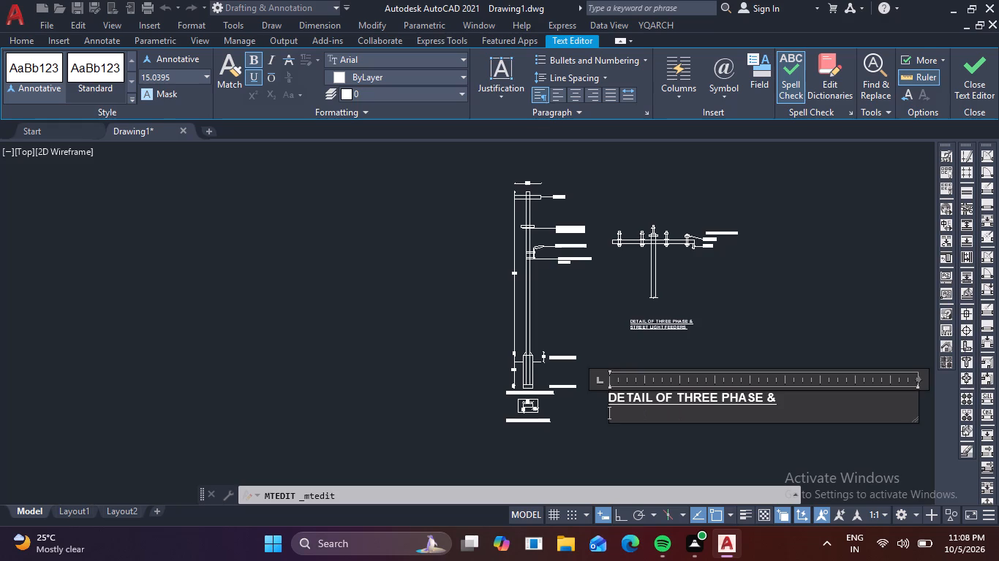
key("BackSpace")
key("BackSpace")
key("BackSpace")
key("BackSpace")
key("BackSpace")
key("BackSpace")
key("BackSpace")
key("BackSpace")
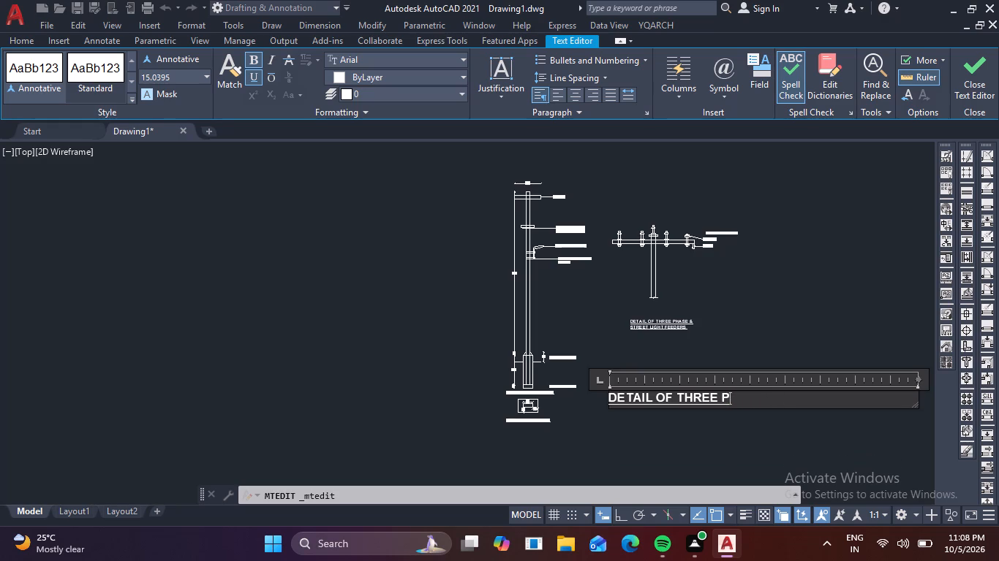
key("BackSpace")
key("BackSpace")
key("BackSpace")
key("BackSpace")
key("BackSpace")
key("BackSpace")
key("BackSpace")
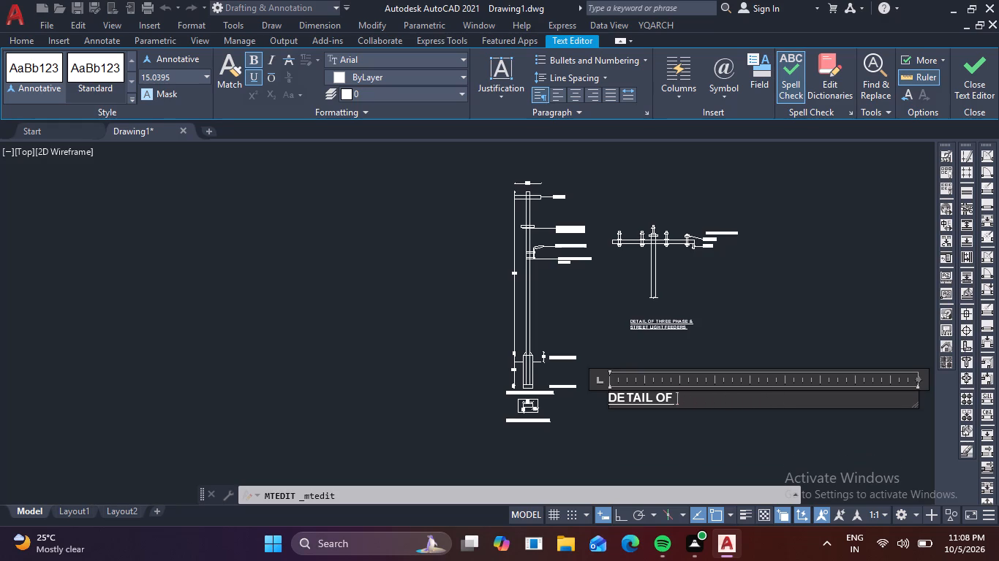
key("BackSpace")
key("BackSpace")
key("BackSpace")
key("BackSpace")
key("BackSpace")
key("BackSpace")
key("BackSpace")
key("BackSpace")
key("BackSpace")
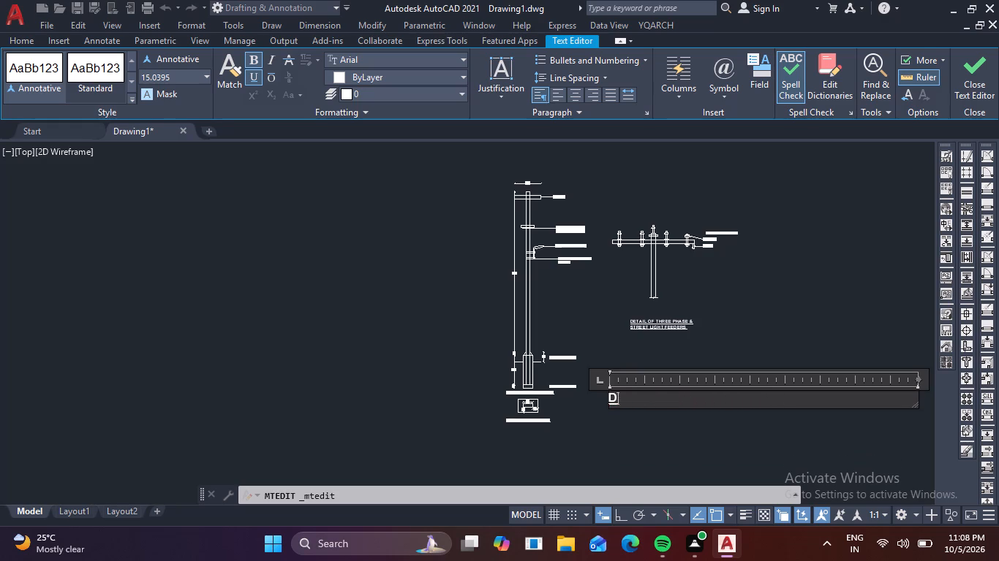
key("BackSpace")
left_click(253, 72)
left_click(270, 60)
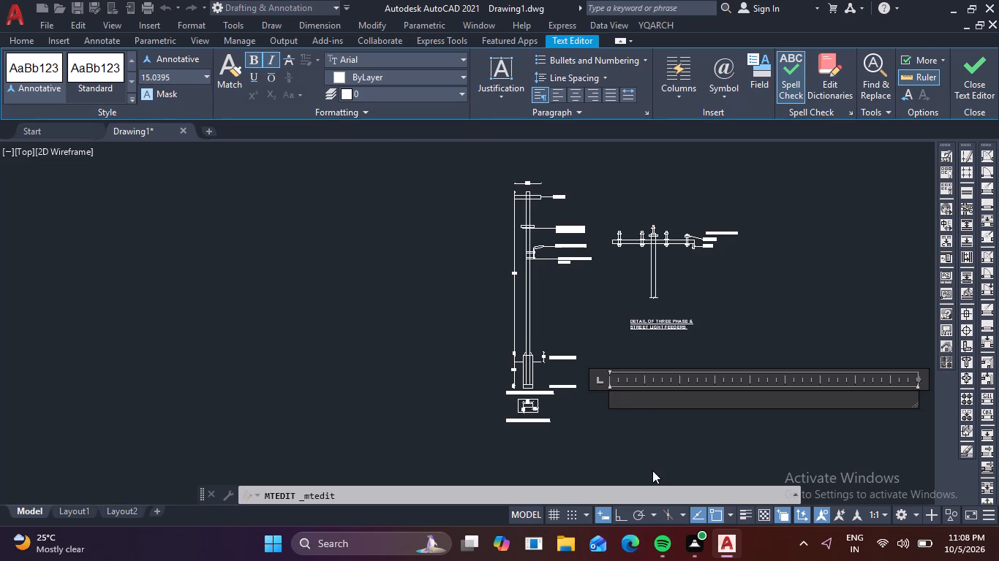
type("LT")
key("space")
type("POLE")
key("space")
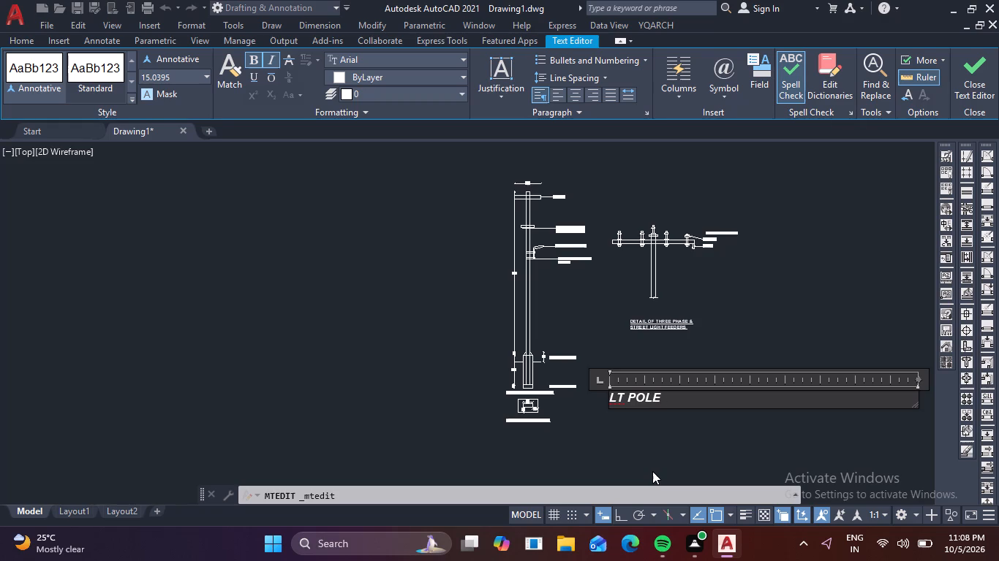
type("TH")
key("BackSpace")
key("BackSpace")
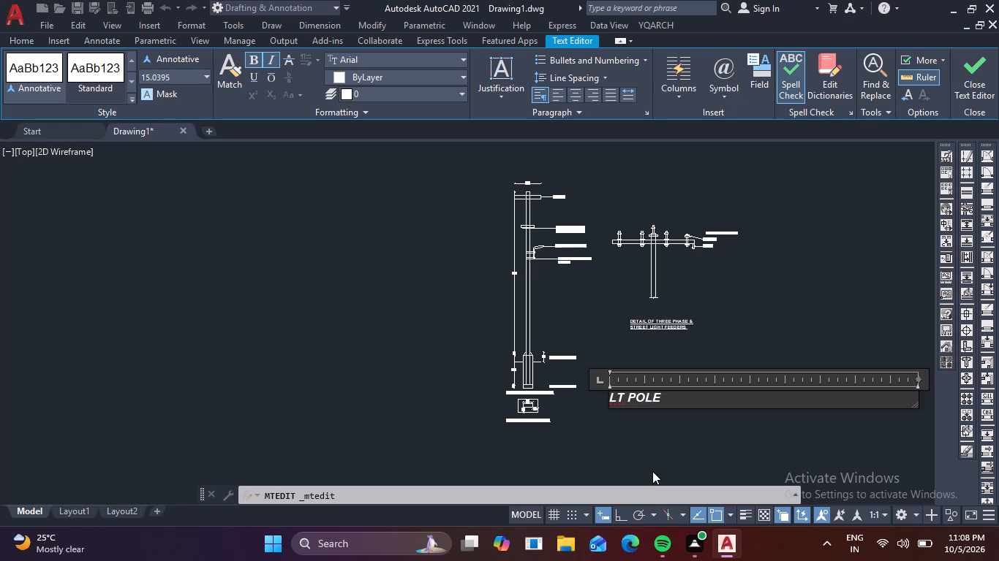
type("STRU")
type("CTURE")
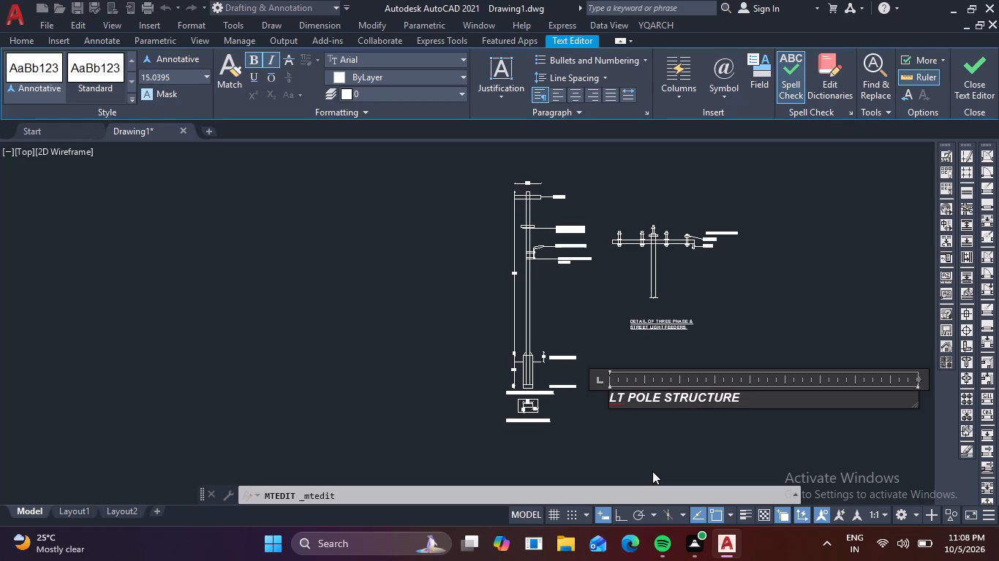
key("space")
type("A")
type("ND")
key("space")
key("Return")
type("STA")
key("y")
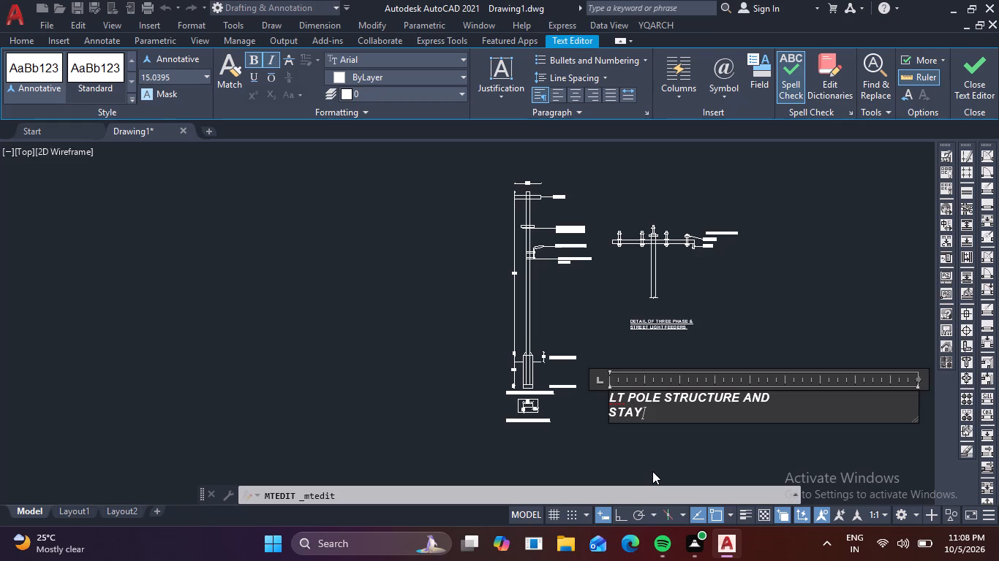
key("space")
type("ASS")
key("e")
key("m")
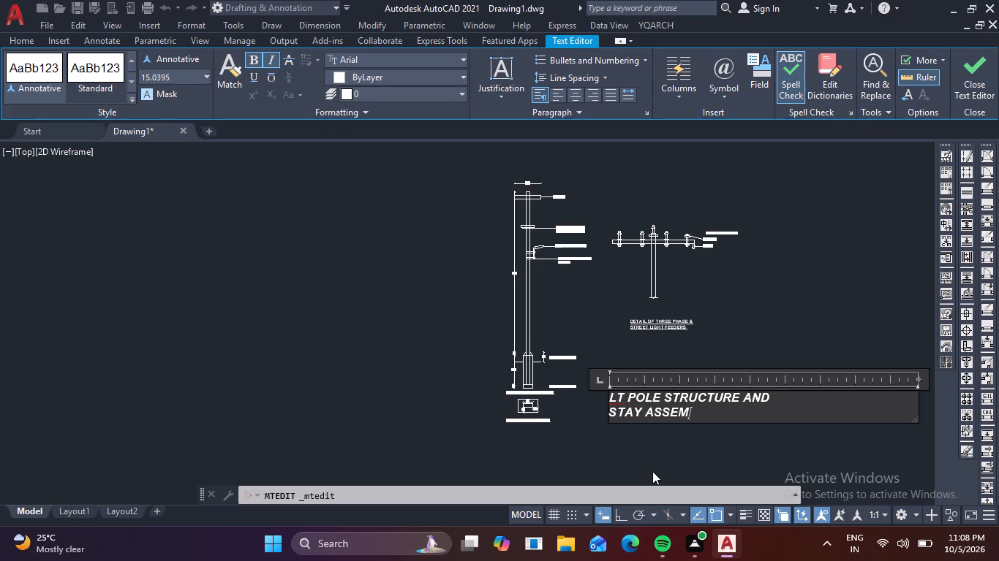
key("b")
key("l")
key("y")
key("space")
type("DE")
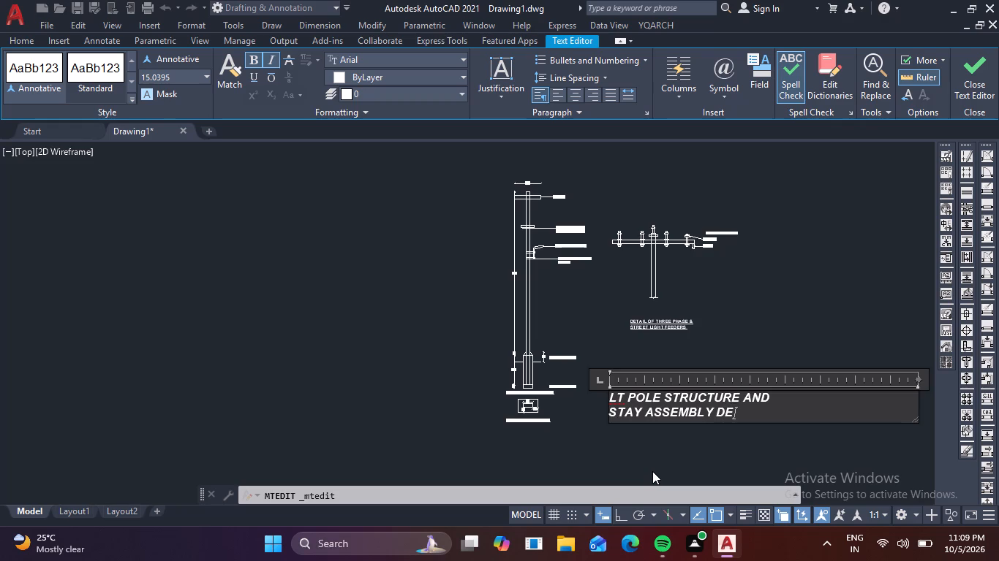
type("TA")
type("IL")
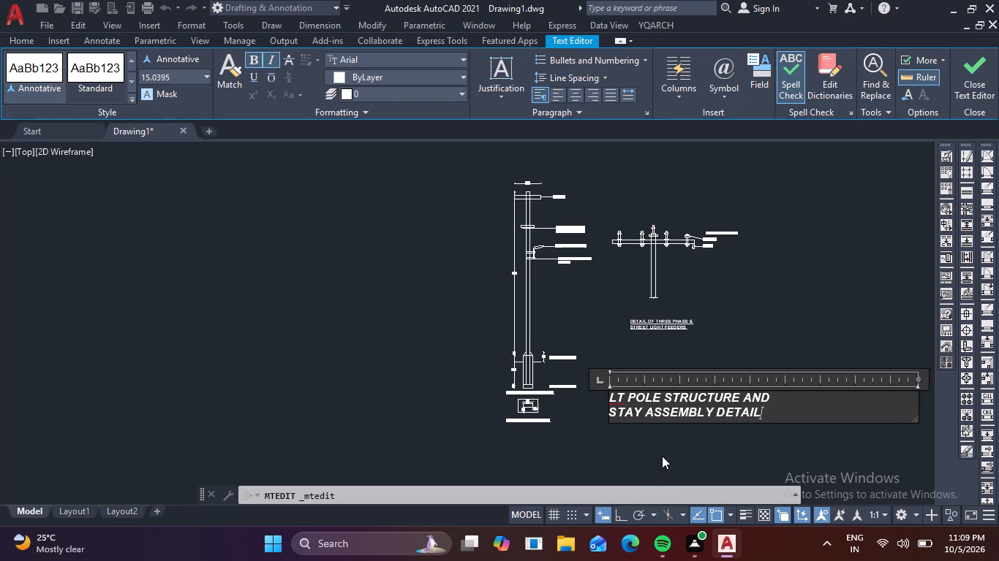
left_click(662, 456)
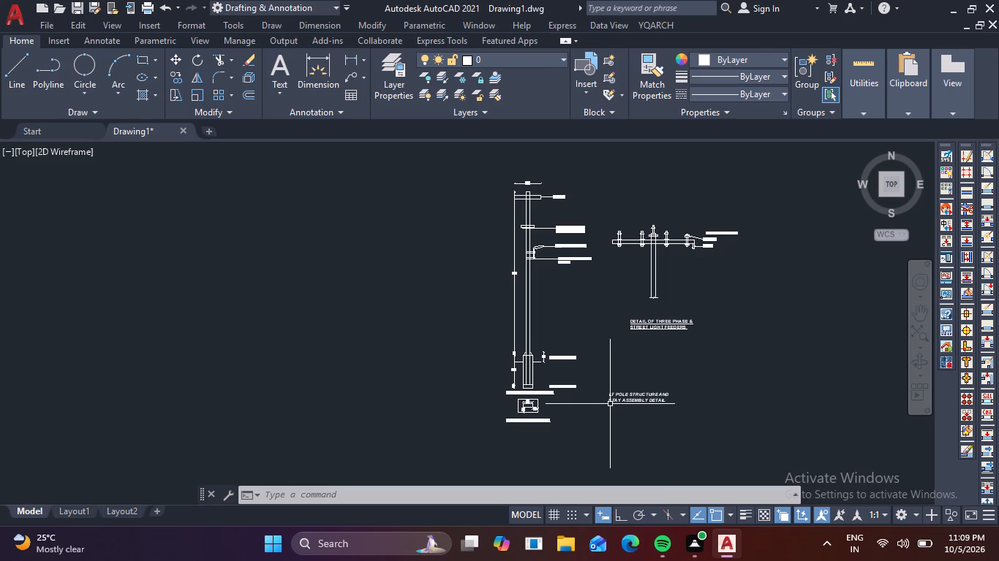
Save the drawing in the Documents folder under the file name "LT POLE".
key("ctrl+s")
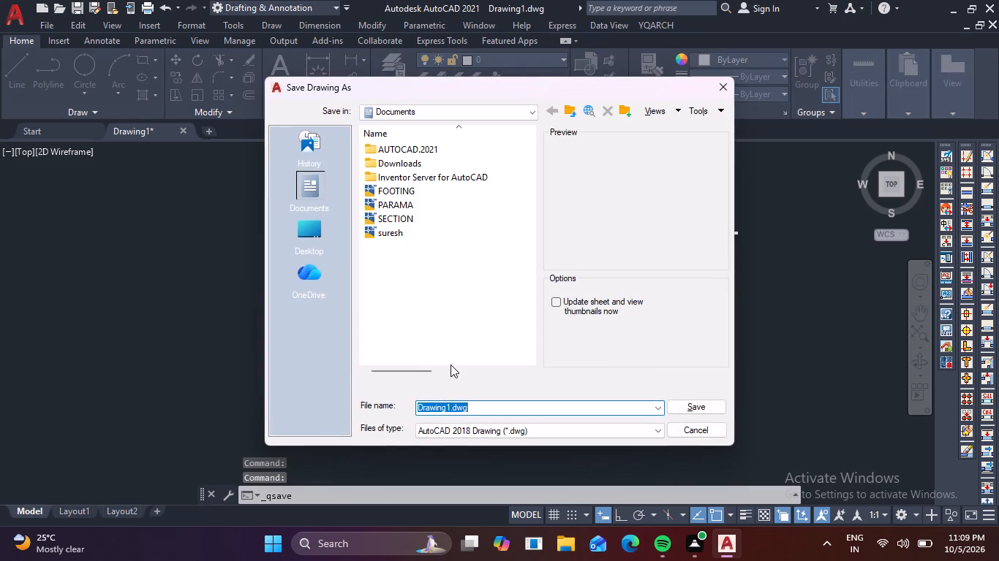
key("BackSpace")
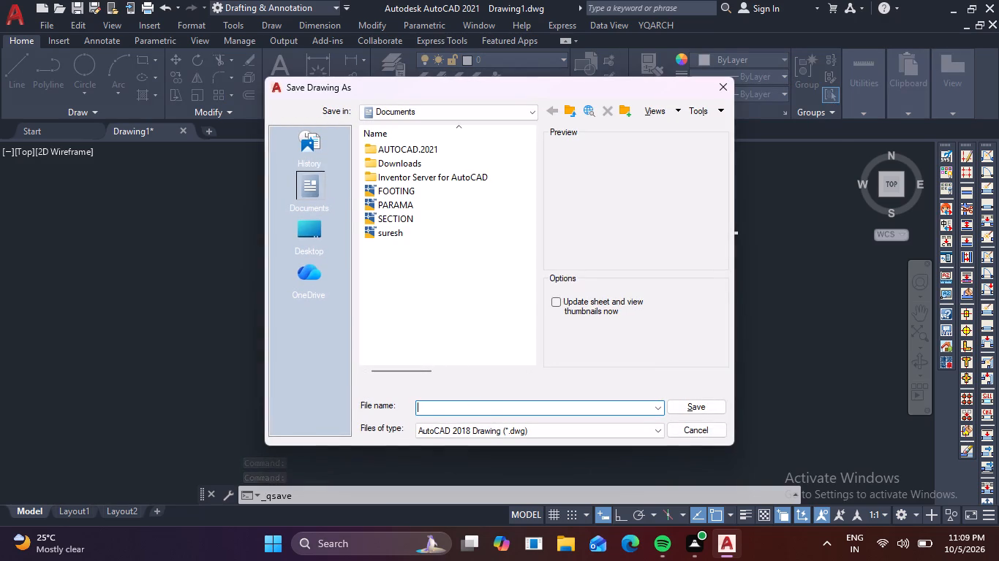
type("LT")
key("space")
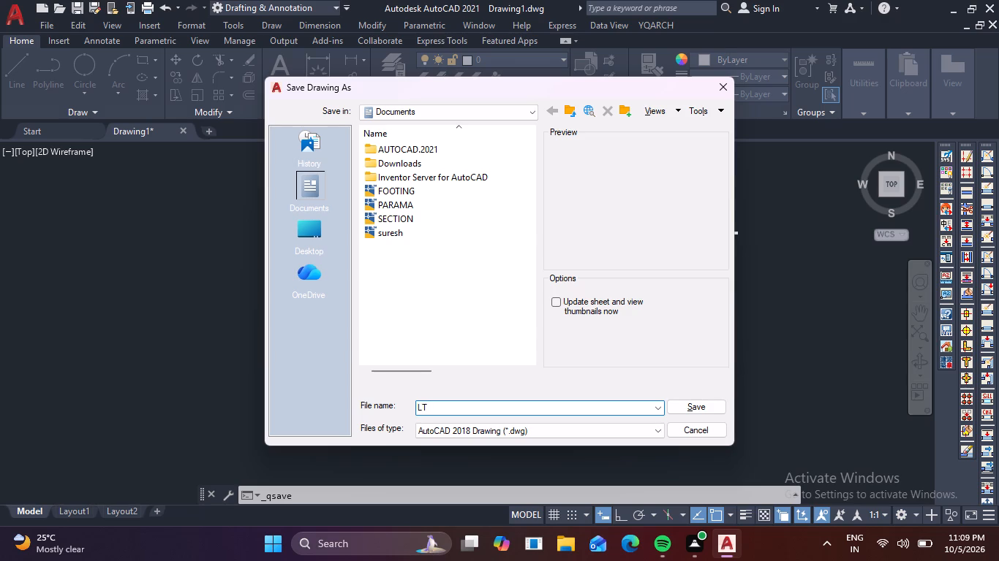
type("POLE")
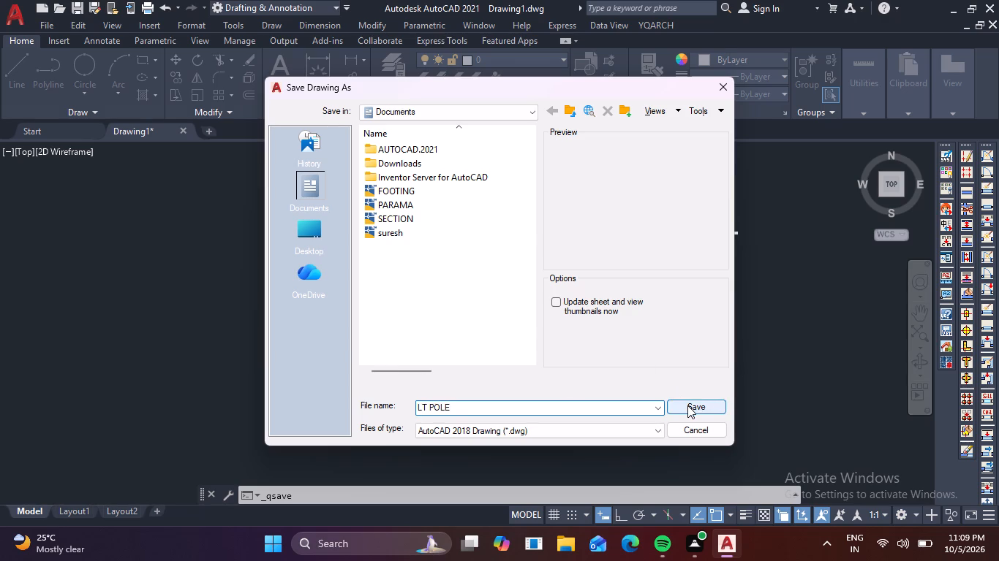
left_click(687, 405)
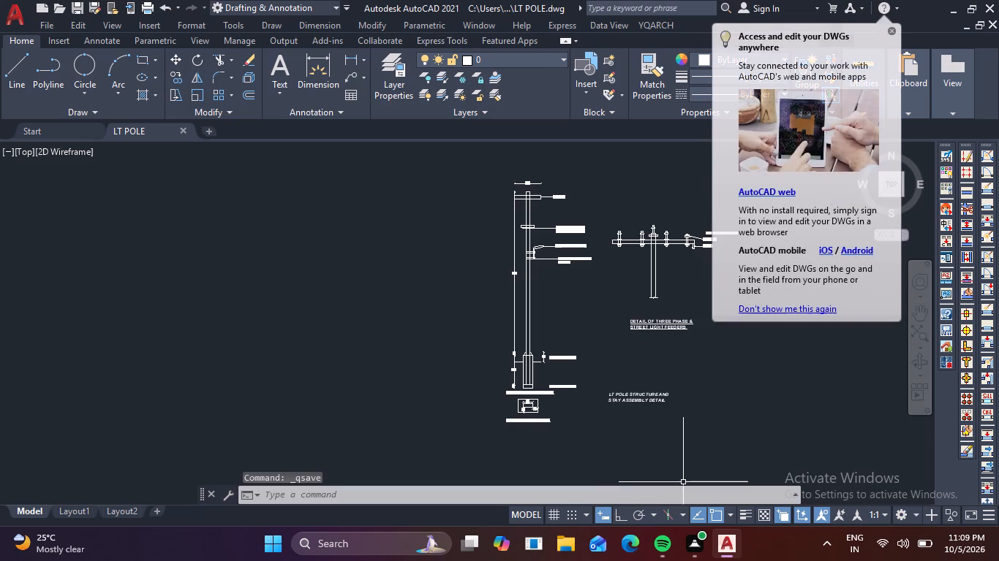
Set up a plot with the previous plot's settings and a plot window enclosing both pole views and all titles.
key("ctrl+p")
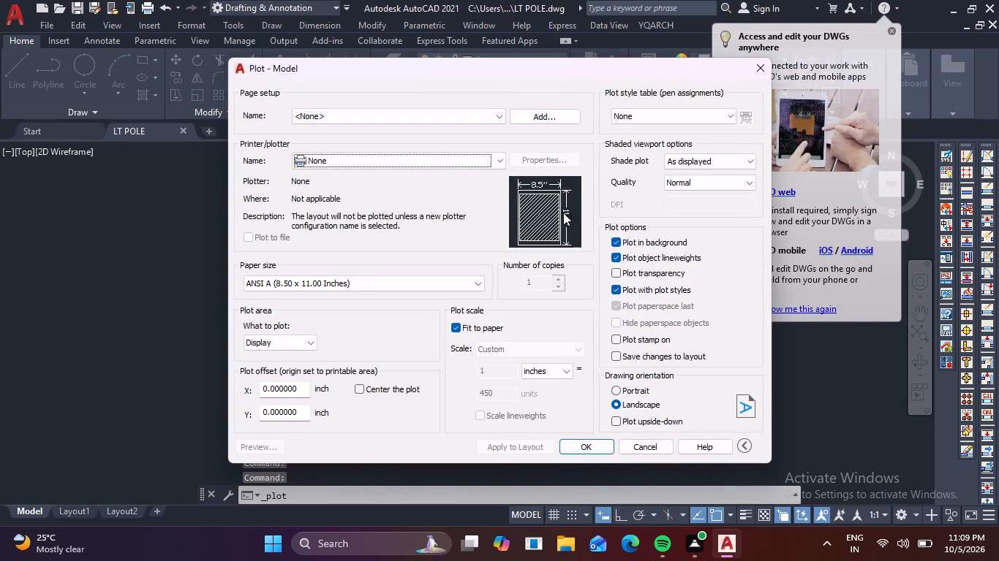
left_click(505, 110)
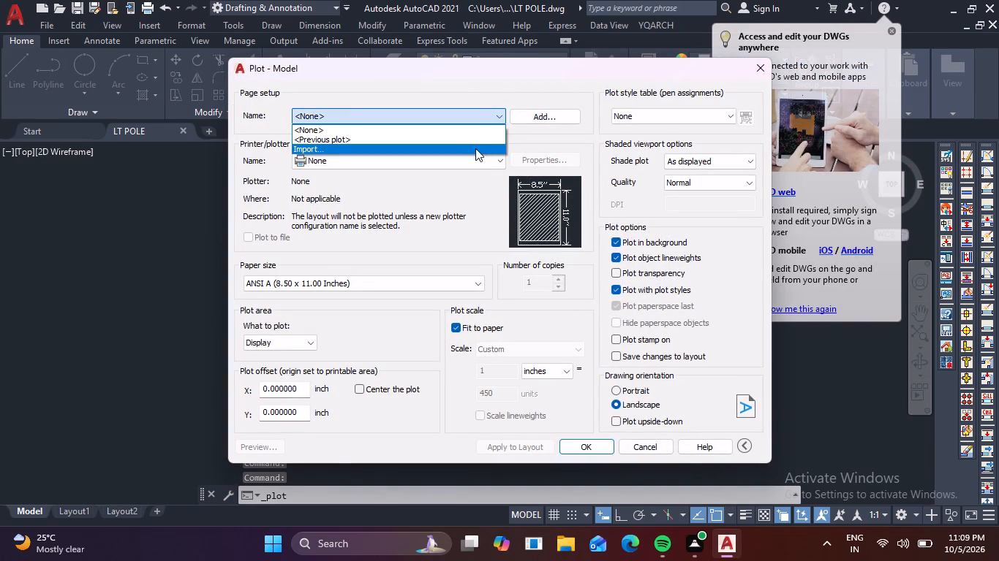
left_click(475, 140)
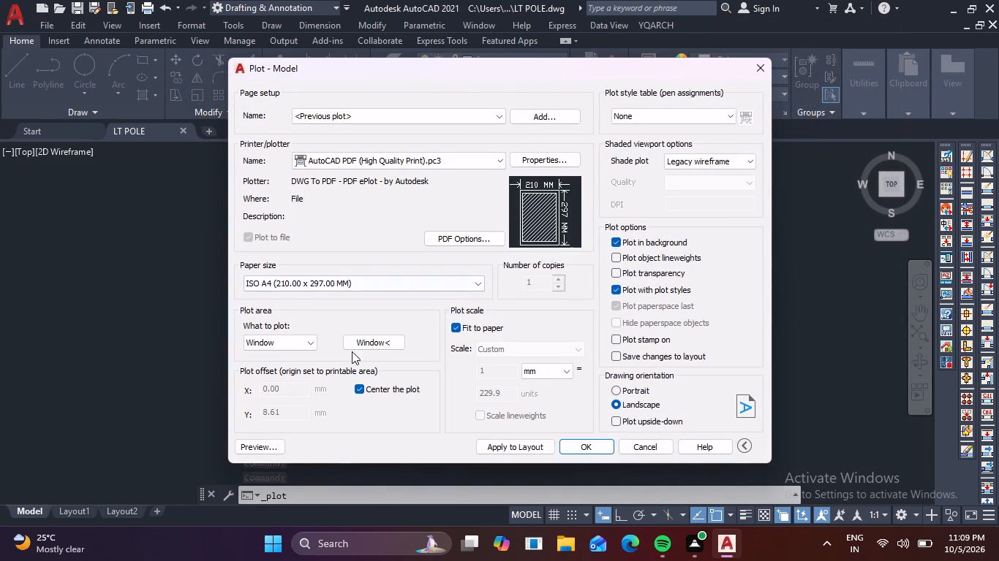
left_click(375, 346)
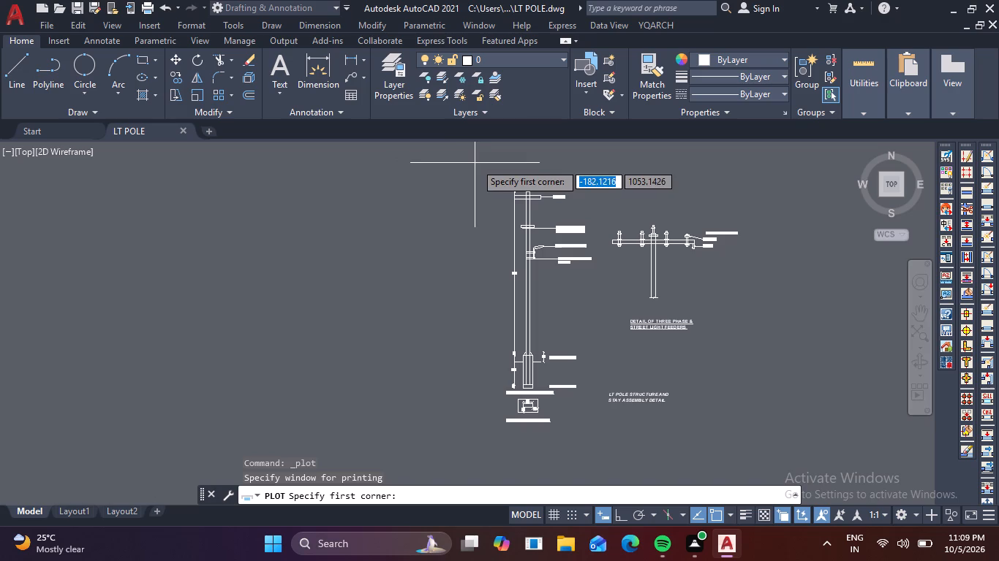
left_click(489, 167)
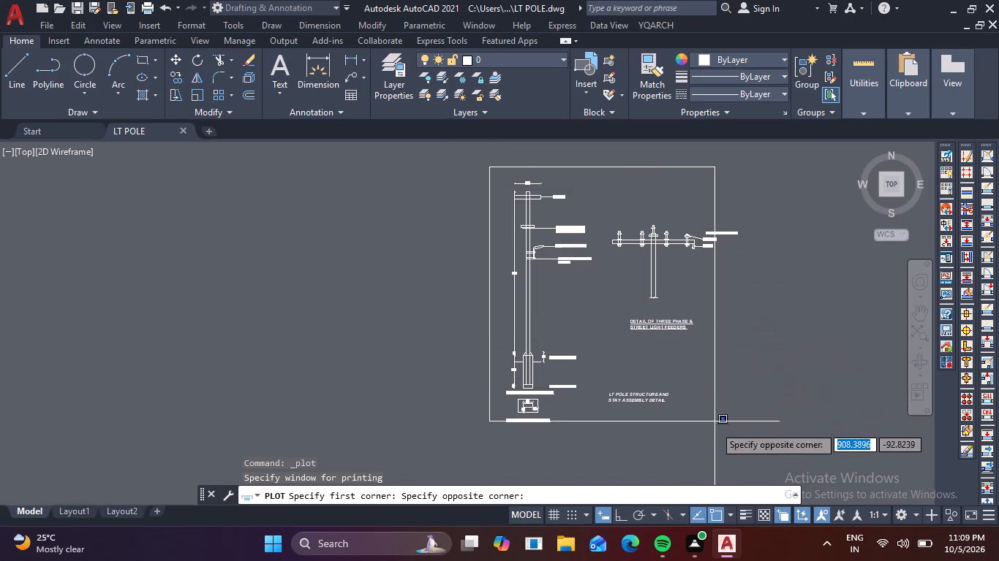
left_click(750, 446)
Preview the plot of the LT pole sheet, checking the views, labels and titles on the page.
left_click(271, 446)
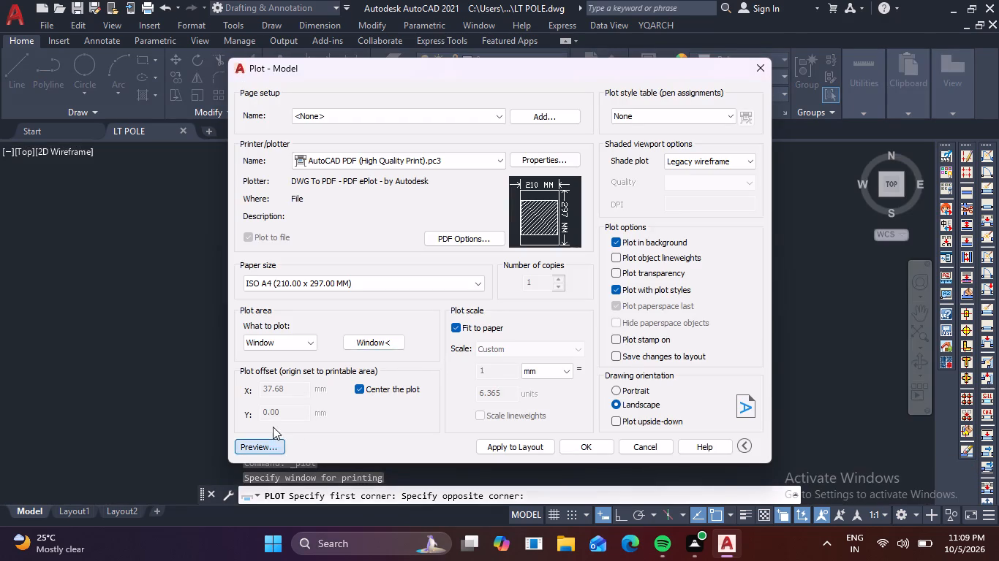
scroll(494, 260, "up", 1)
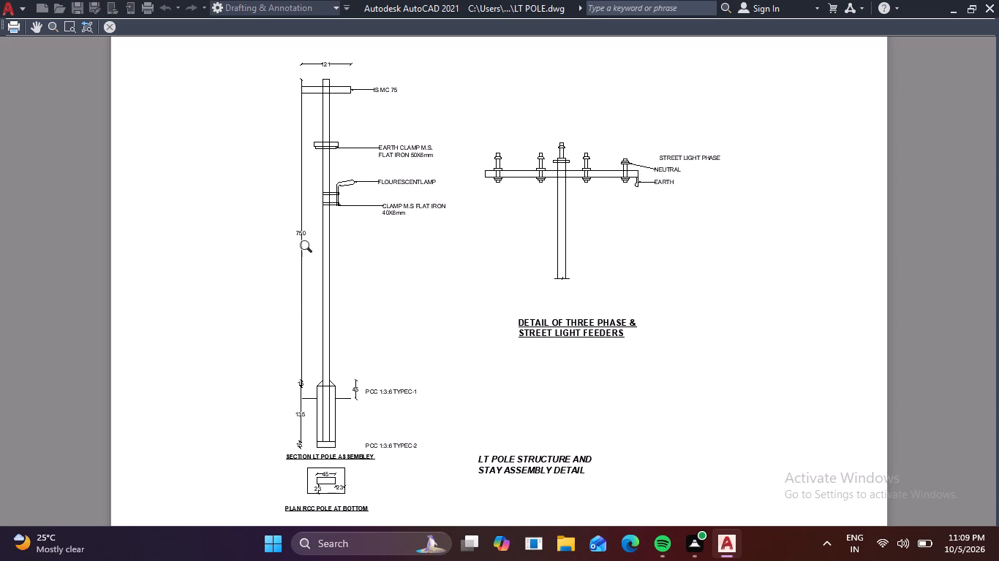
left_click(103, 26)
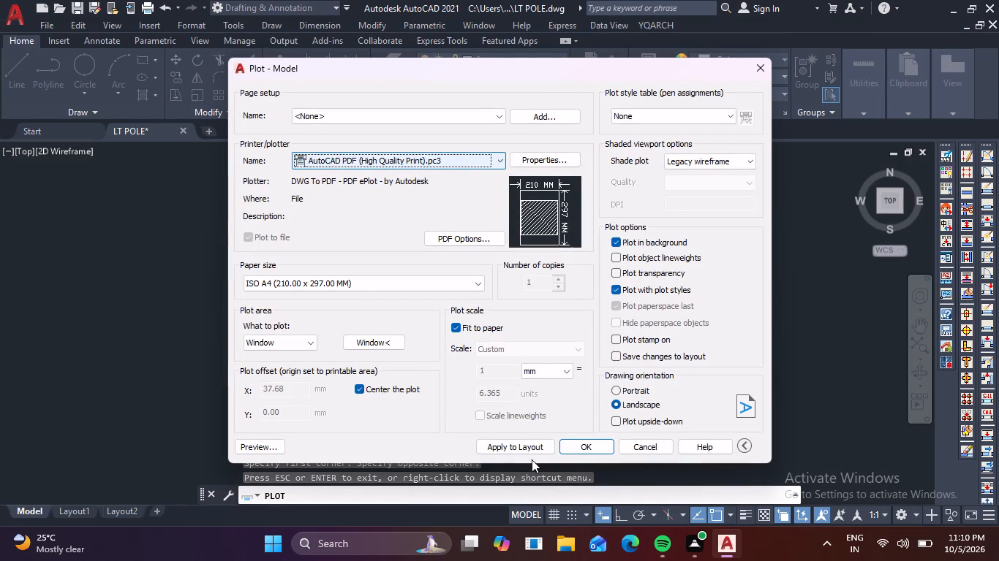
Apply the plot settings to the layout and plot to PDF in Documents as "LT POLE-Model.pdf".
left_click(529, 451)
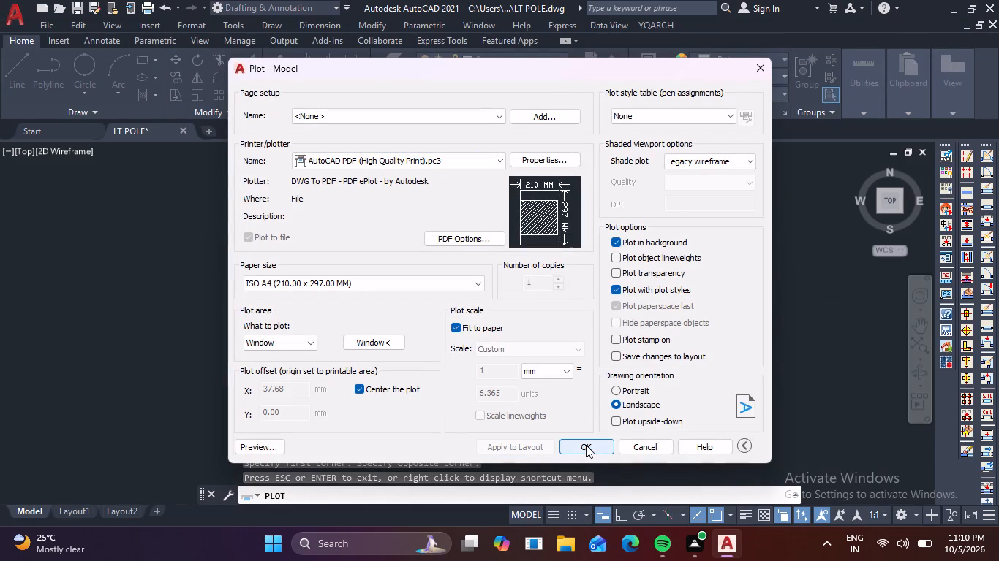
left_click(586, 445)
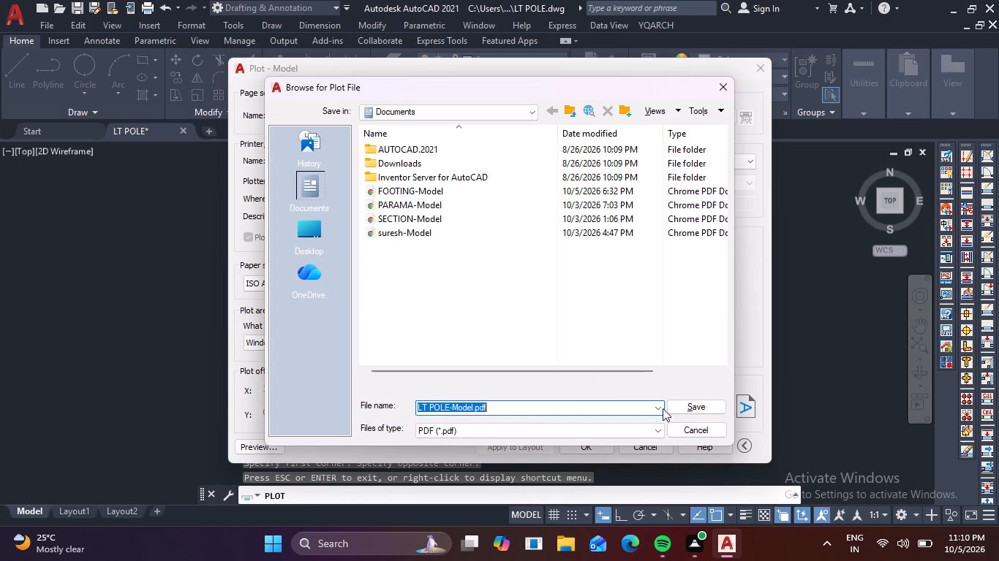
left_click(690, 410)
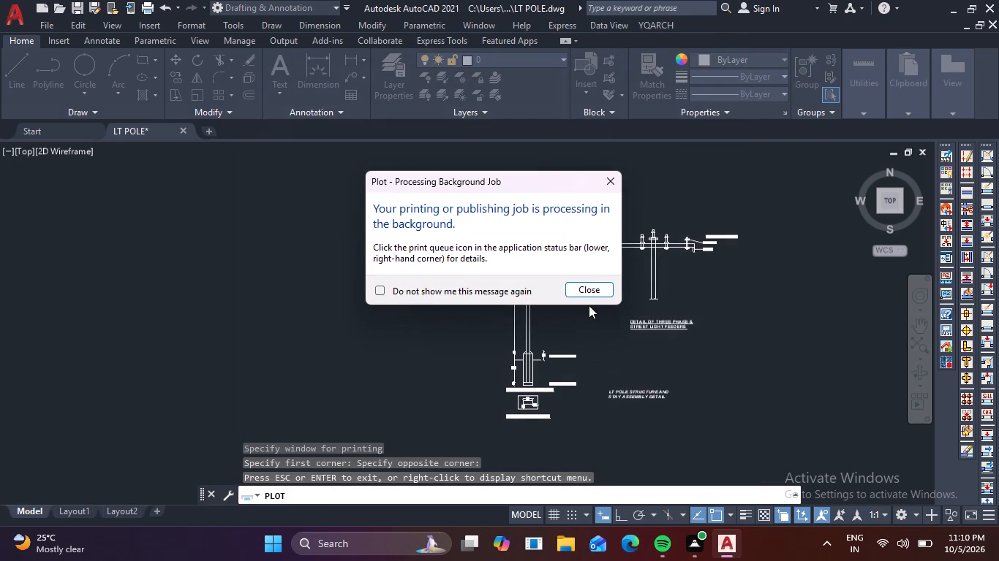
left_click(597, 291)
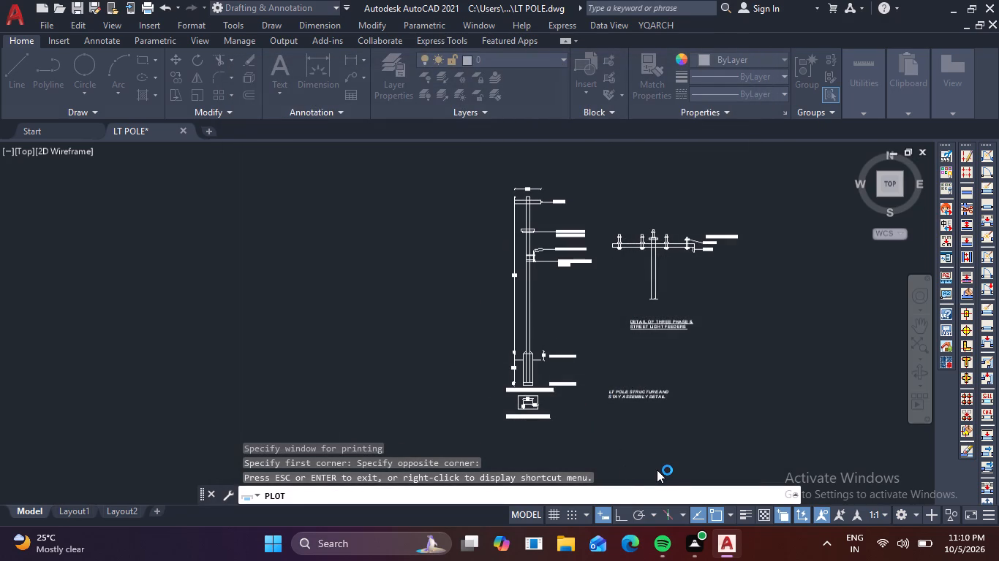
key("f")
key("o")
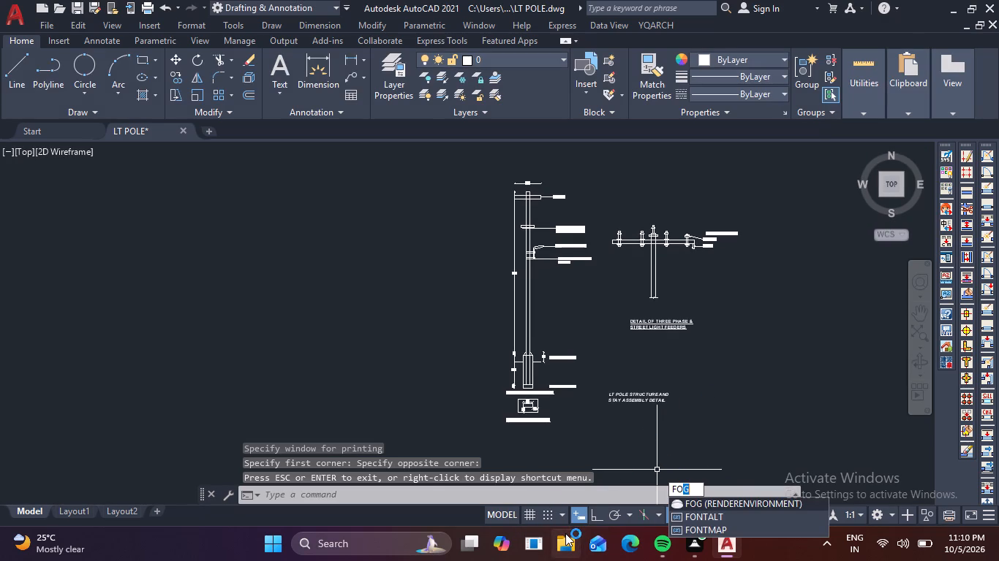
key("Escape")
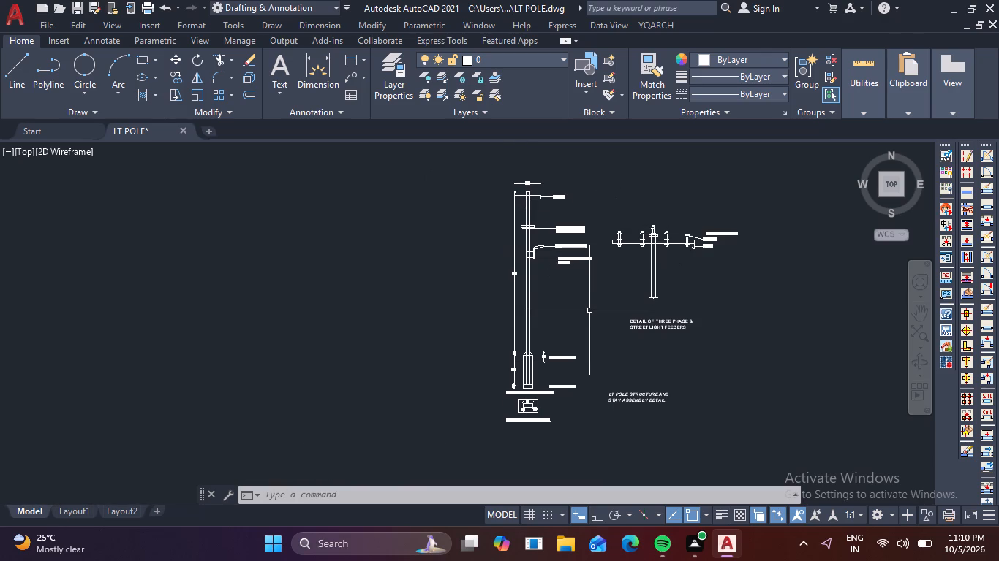
Query the LOGFILENAME system variable for the drawing's log file path.
key("f")
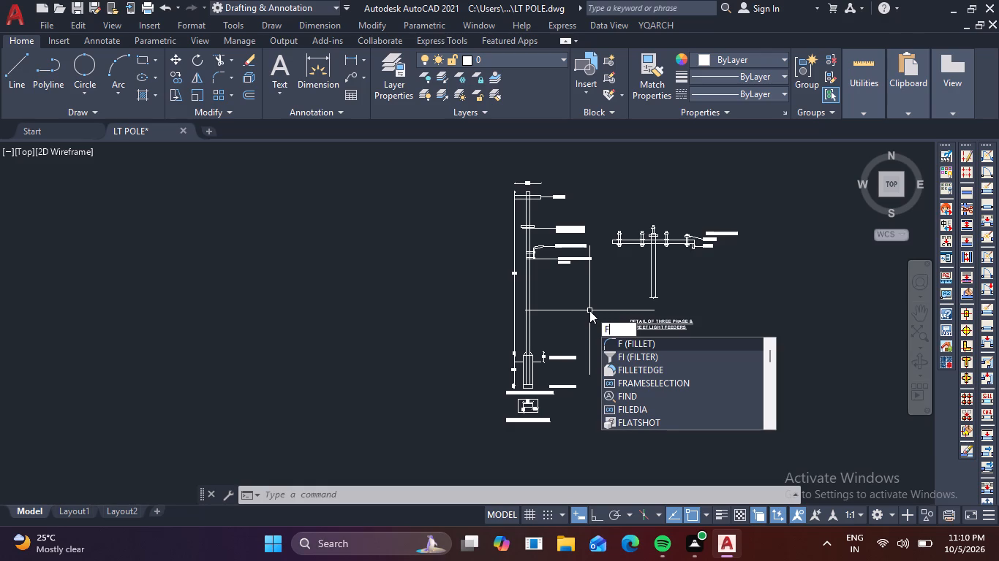
key("BackSpace")
key("BackSpace")
type("LO")
key("g")
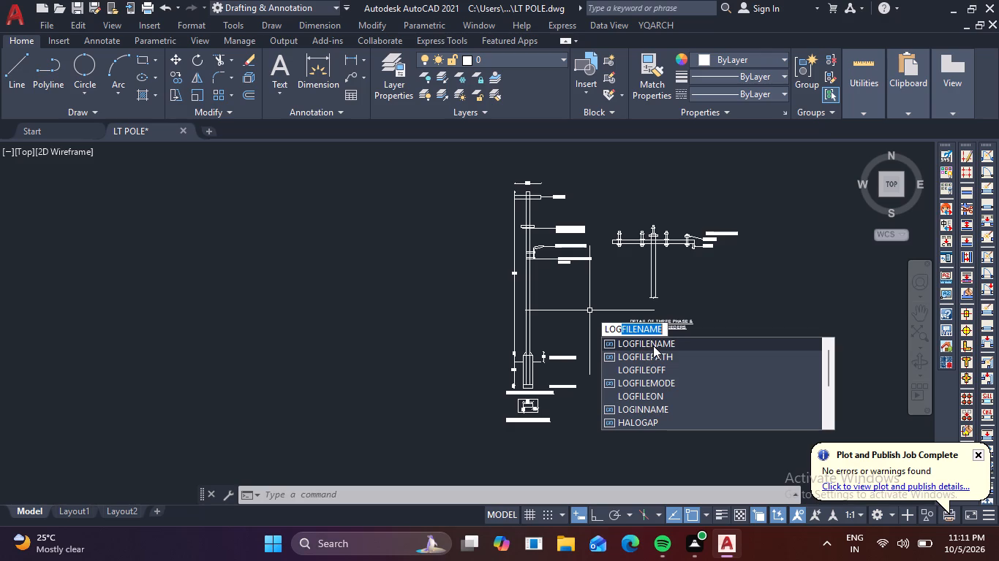
left_click(653, 346)
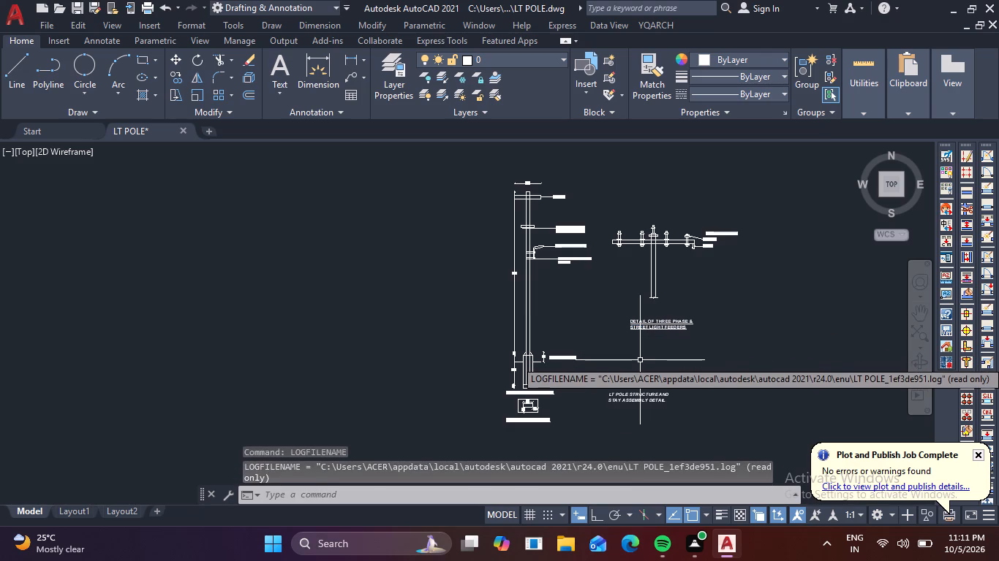